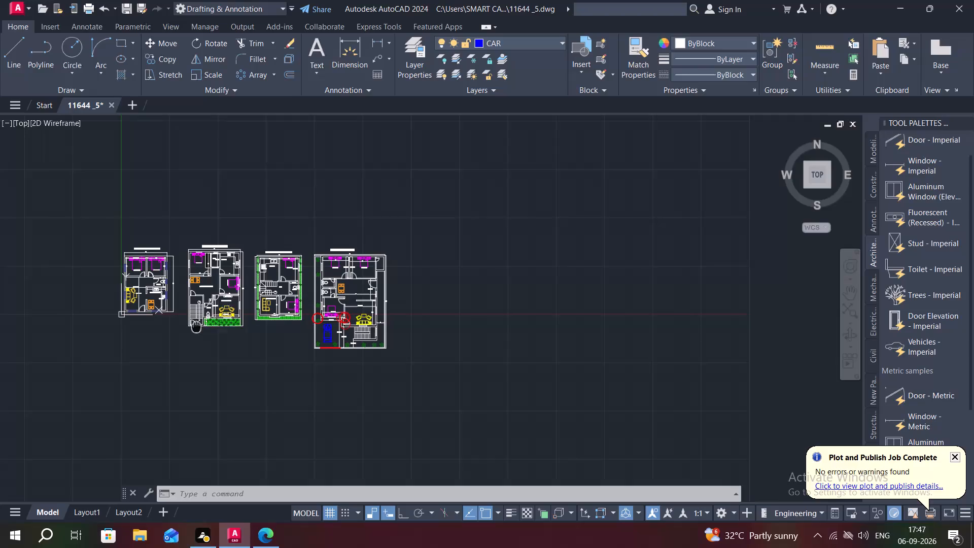
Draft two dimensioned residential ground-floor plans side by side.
Create a new blank drawing and close the tool palettes.
left_click(133, 100)
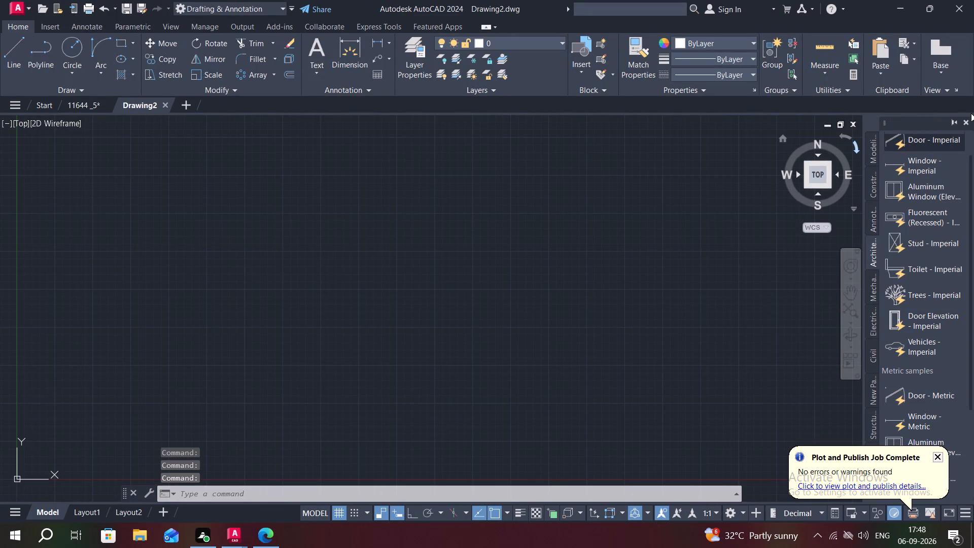
left_click(965, 121)
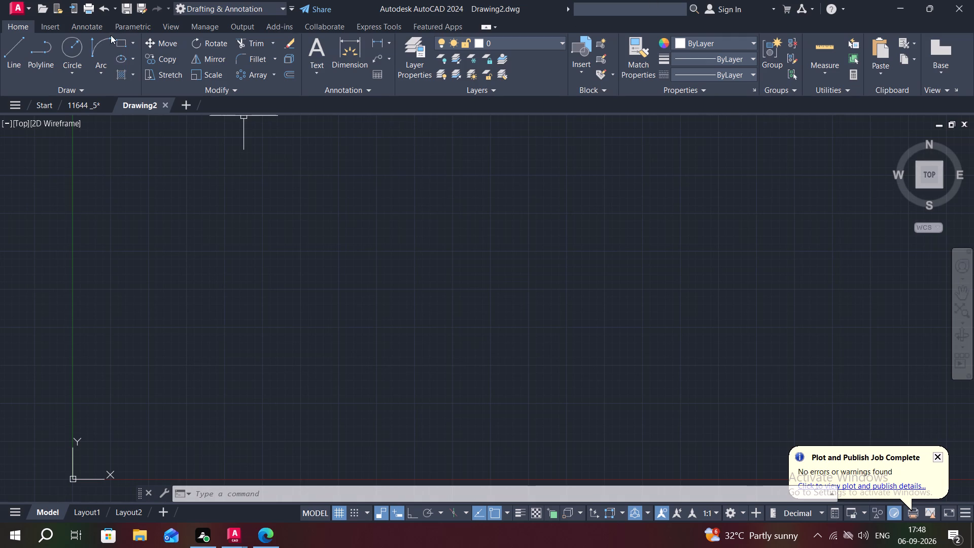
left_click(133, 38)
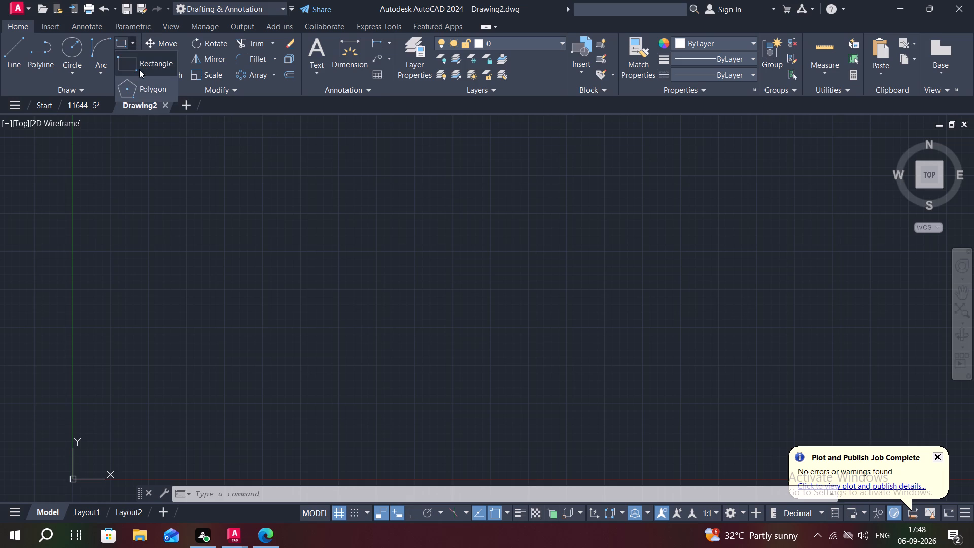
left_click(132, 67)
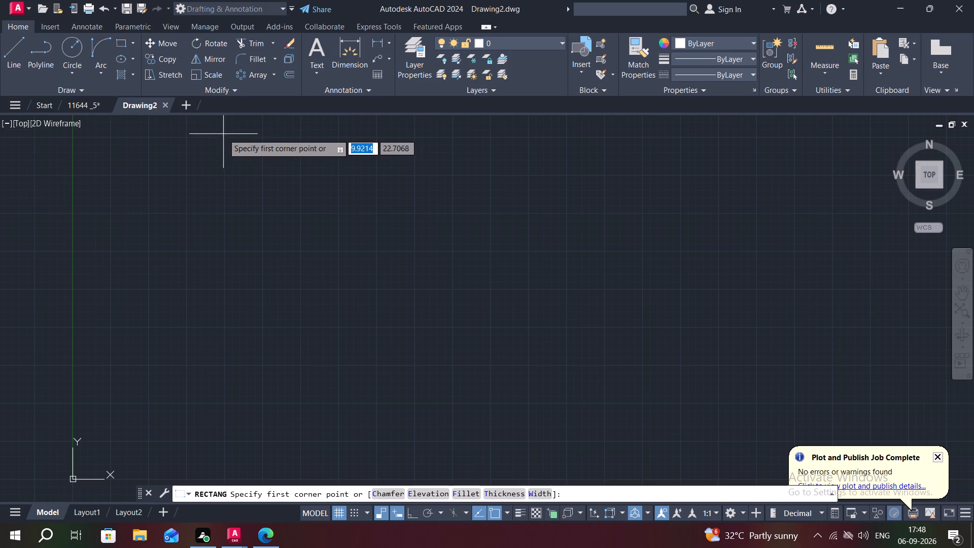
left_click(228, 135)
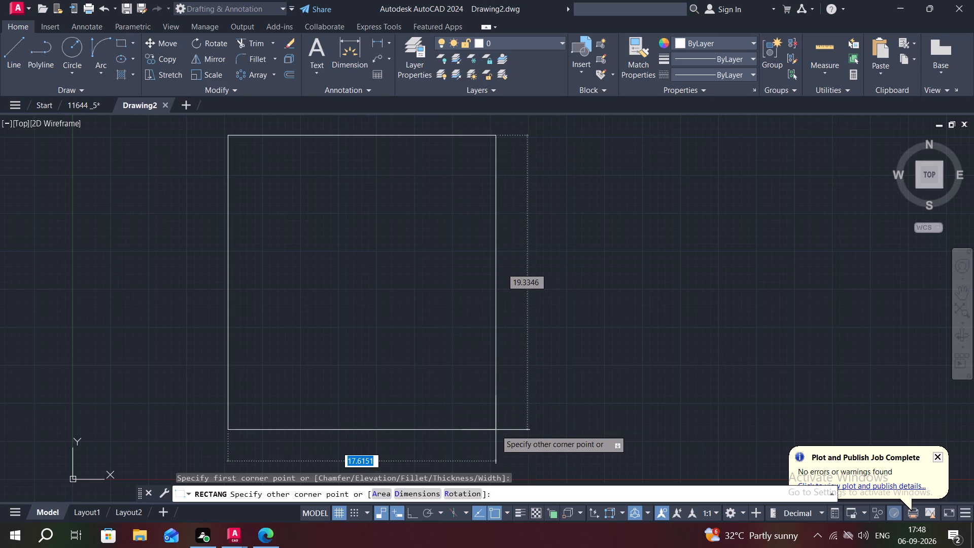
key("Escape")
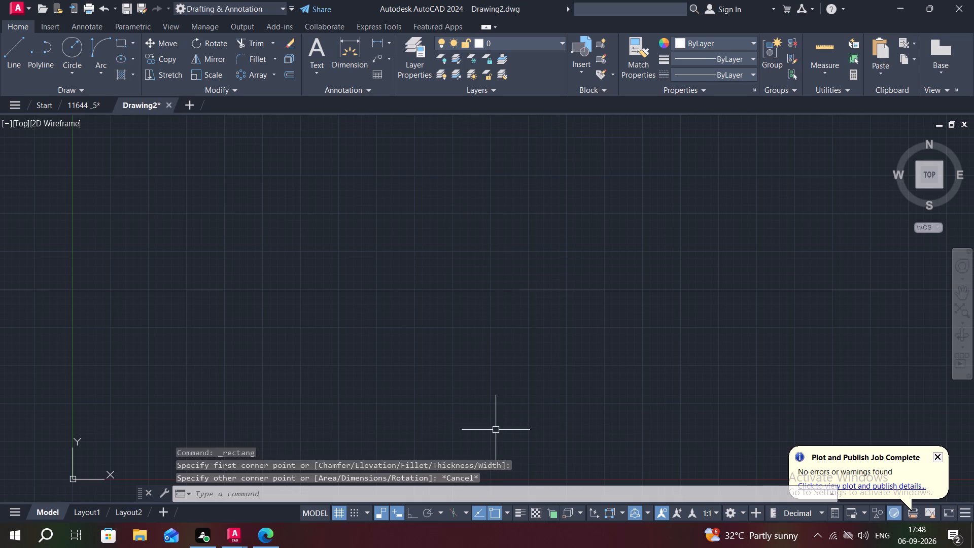
Set the drawing units' length type to Engineering with a precision of 0'-0.00".
type("UN")
key("space")
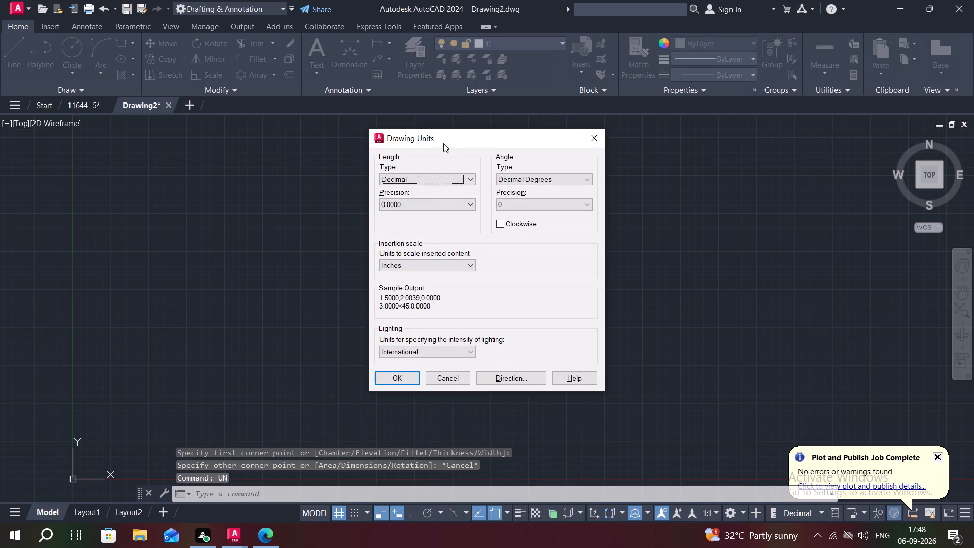
left_click(465, 179)
left_click(459, 204)
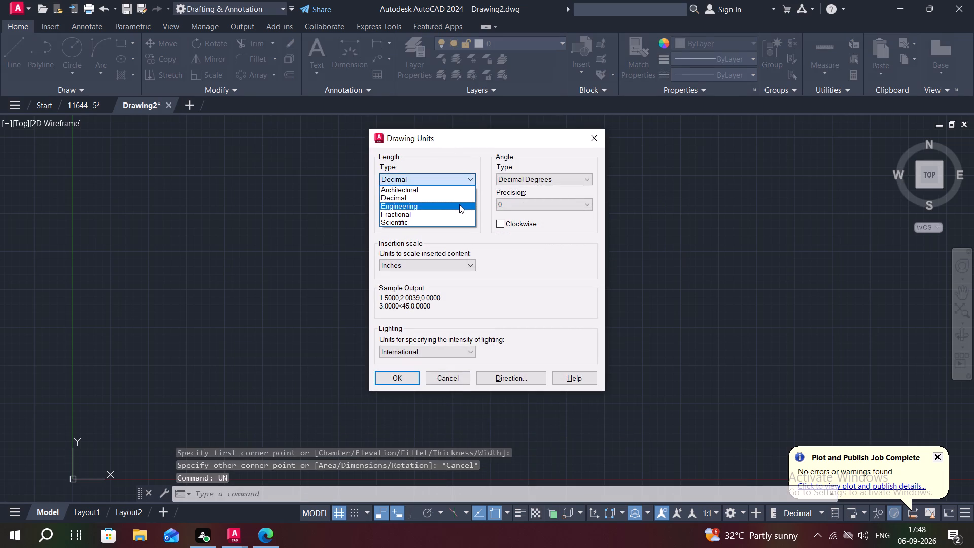
left_click(456, 206)
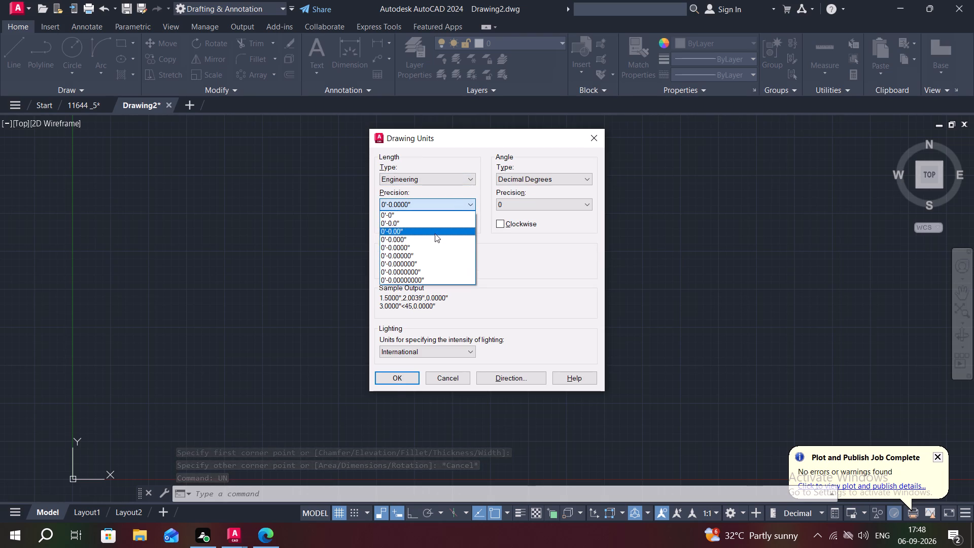
left_click(435, 233)
left_click(389, 377)
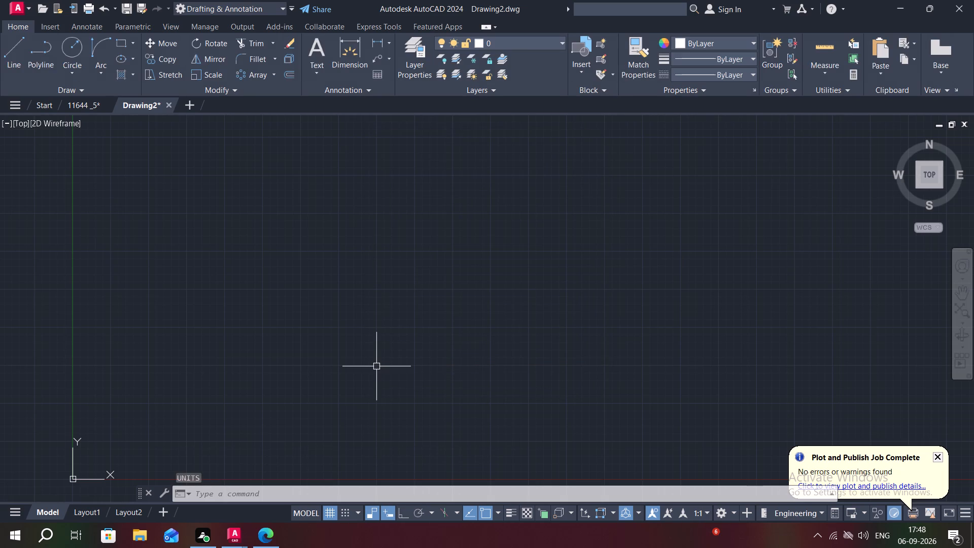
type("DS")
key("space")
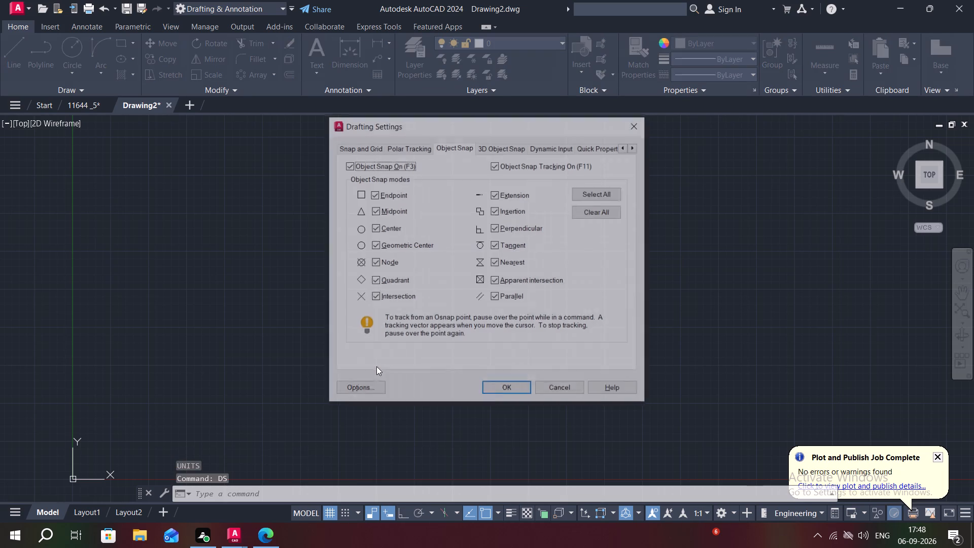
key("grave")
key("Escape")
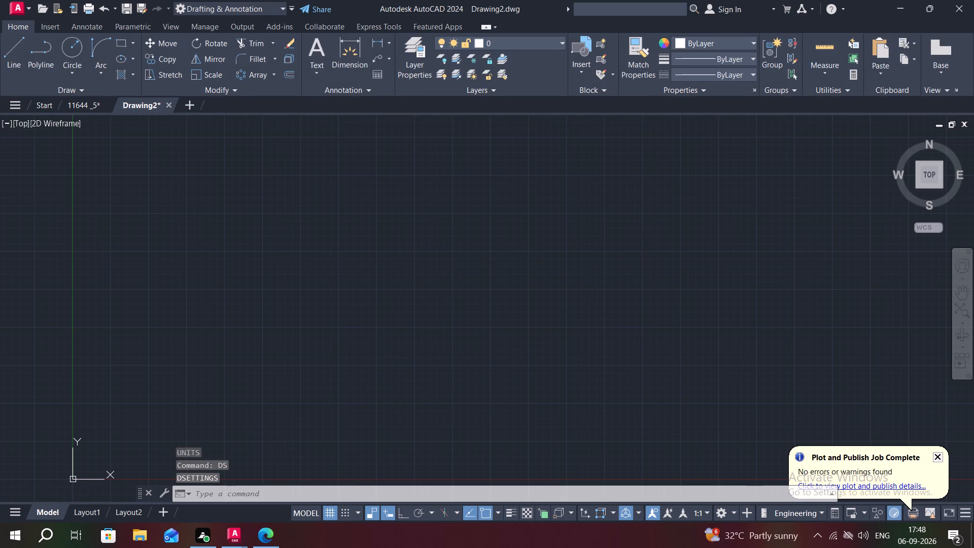
Modify the Standard dimension style's primary units to Engineering format with 0'-0.00" precision.
type("D")
key("space")
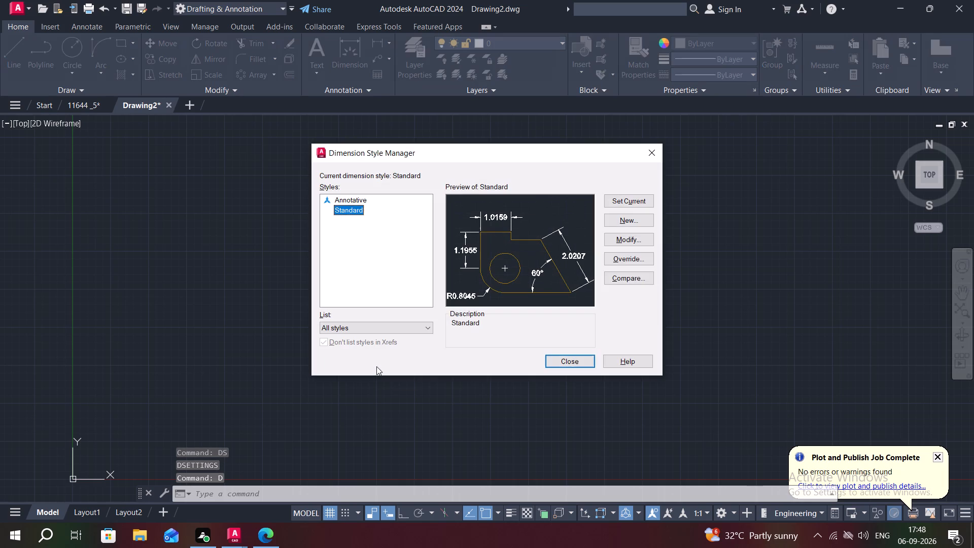
left_click(620, 237)
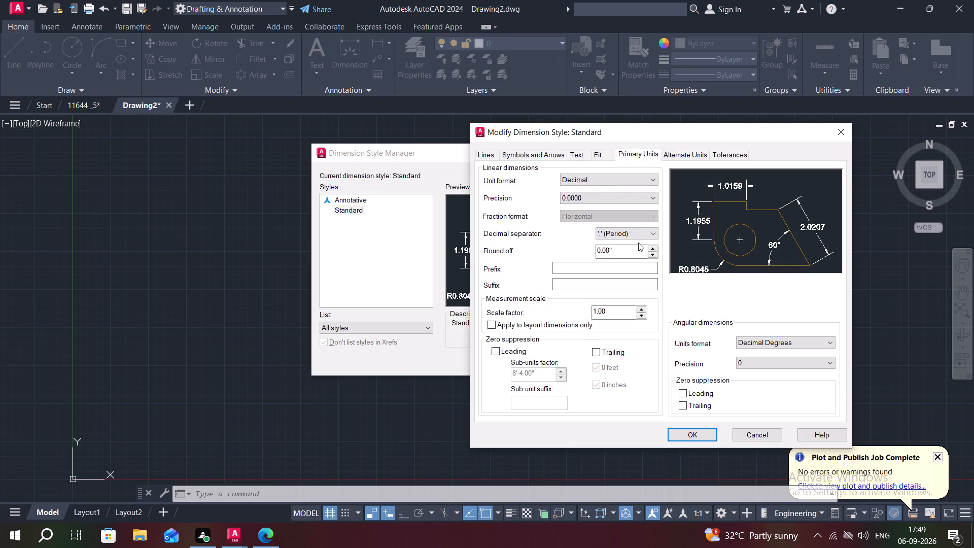
left_click(598, 178)
left_click(593, 208)
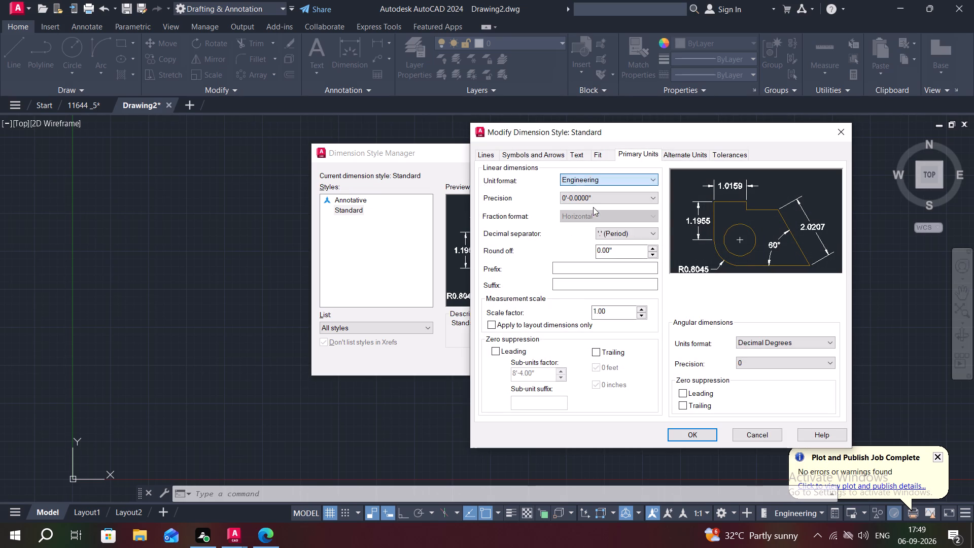
left_click(598, 199)
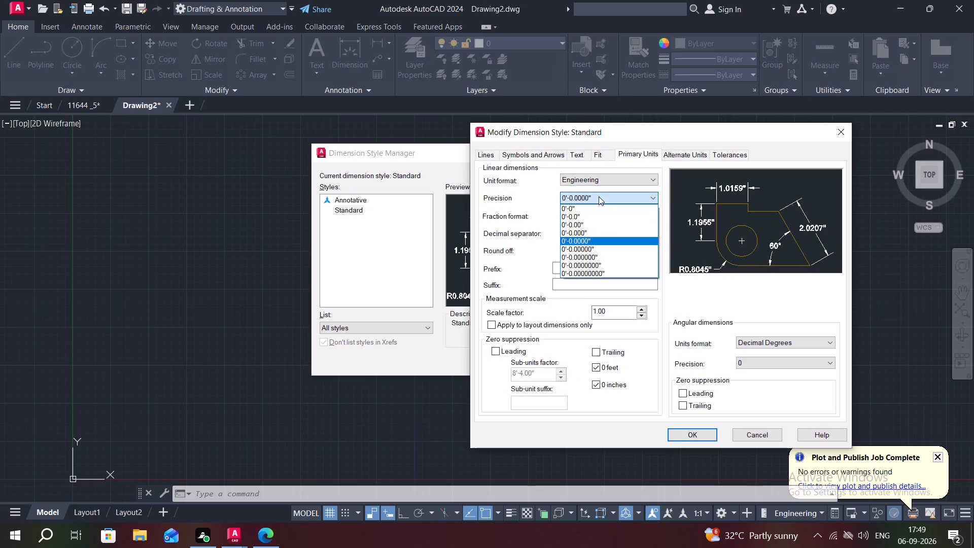
left_click(605, 226)
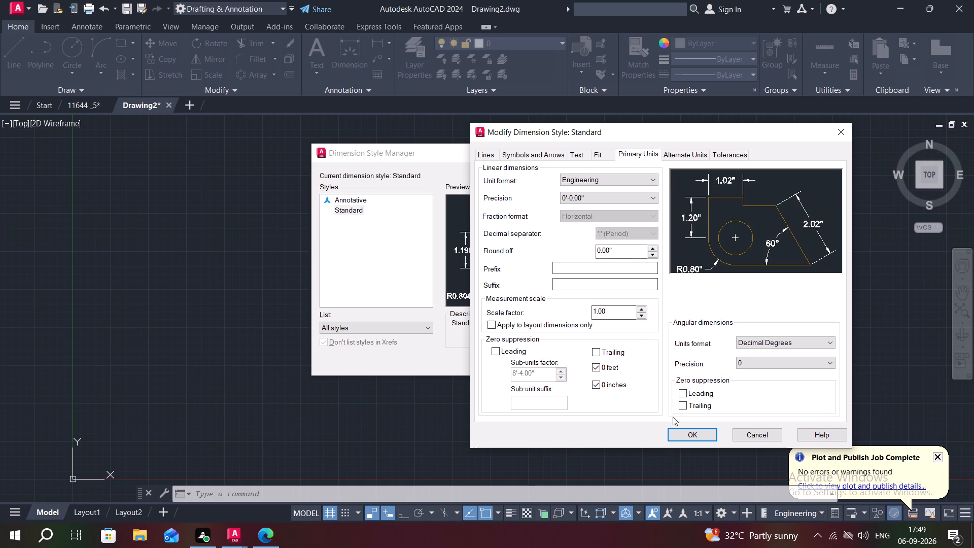
left_click(686, 434)
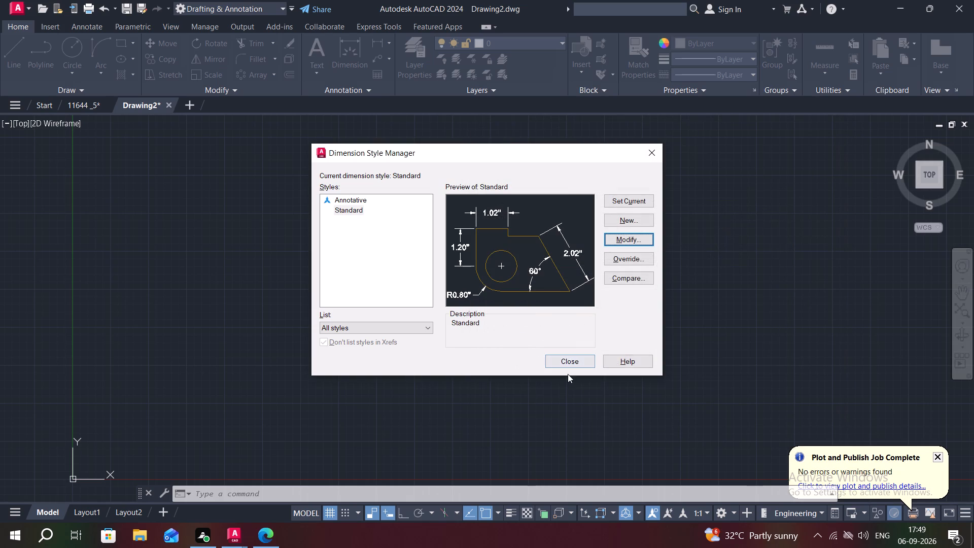
left_click(649, 150)
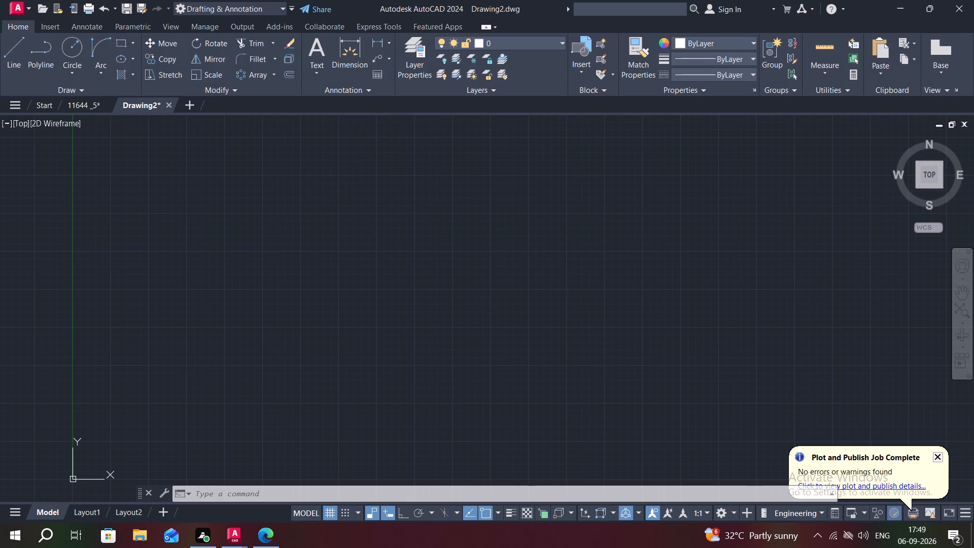
Start a rectangle with its first corner in the upper middle of the empty drawing area.
left_click(125, 41)
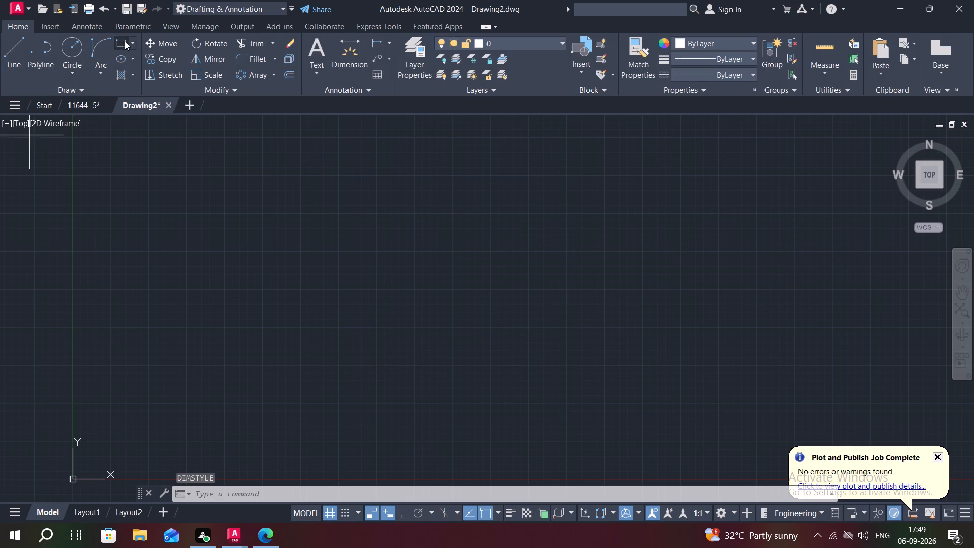
left_click(303, 147)
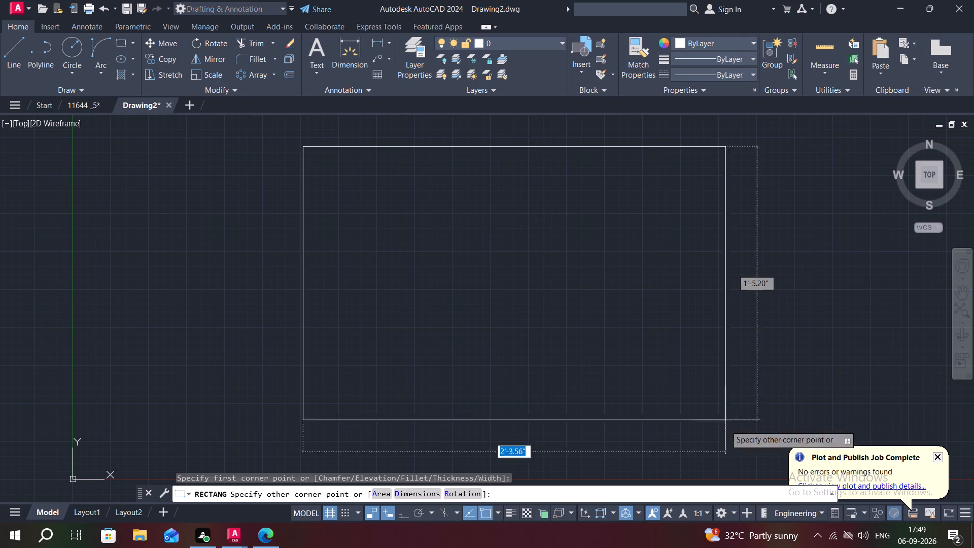
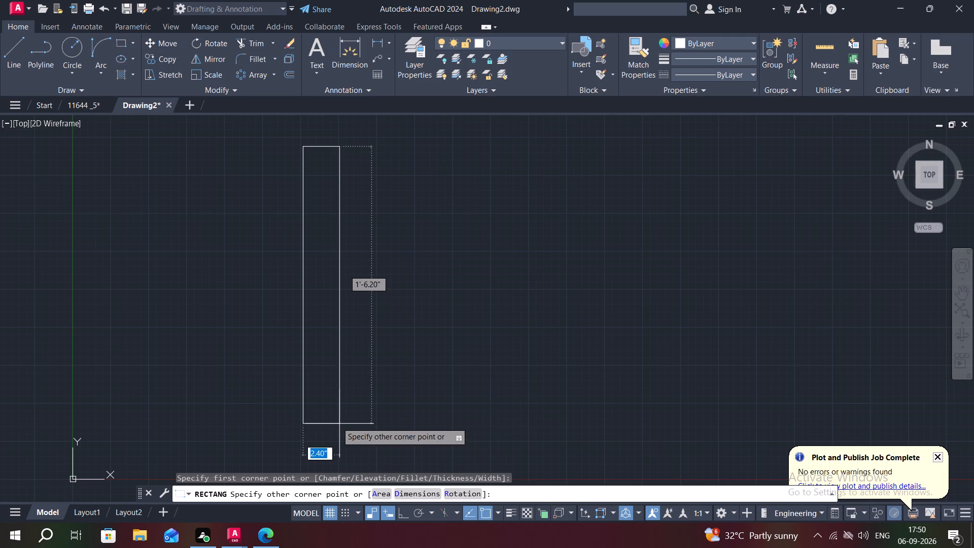
Complete the rectangle with a length of 25'3" and a width of 23'3", extending down and to the right of its first corner.
type("D")
key("space")
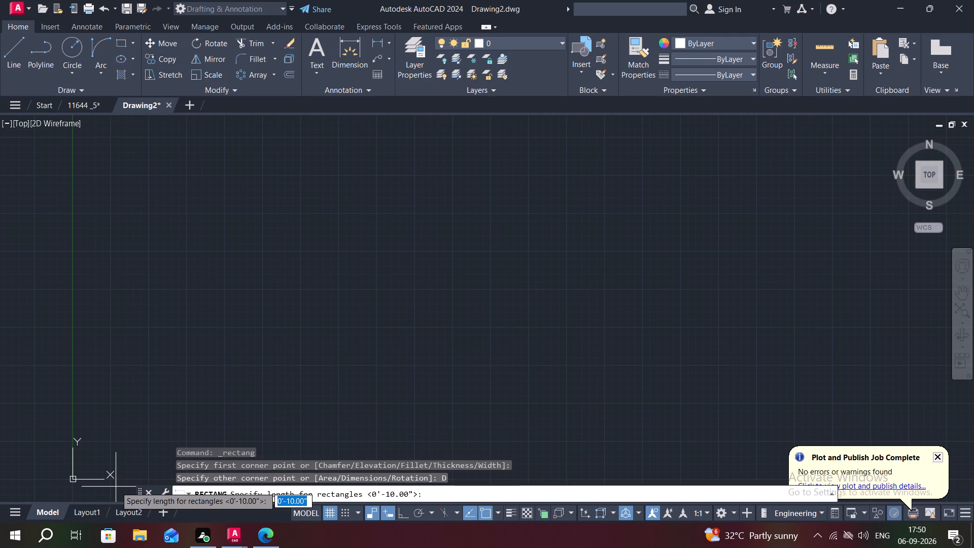
type("25")
key("apostrophe")
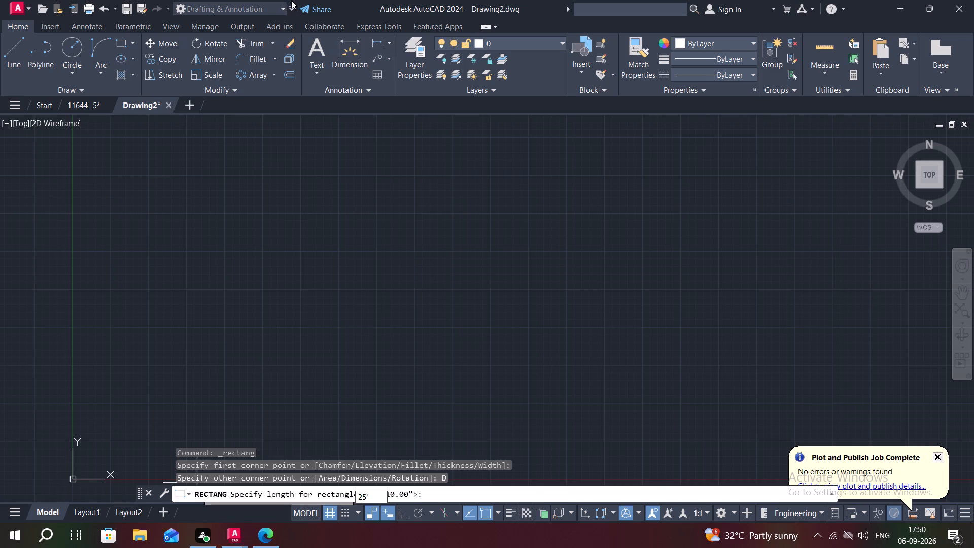
key("3")
key("shift+quotedbl")
key("Return")
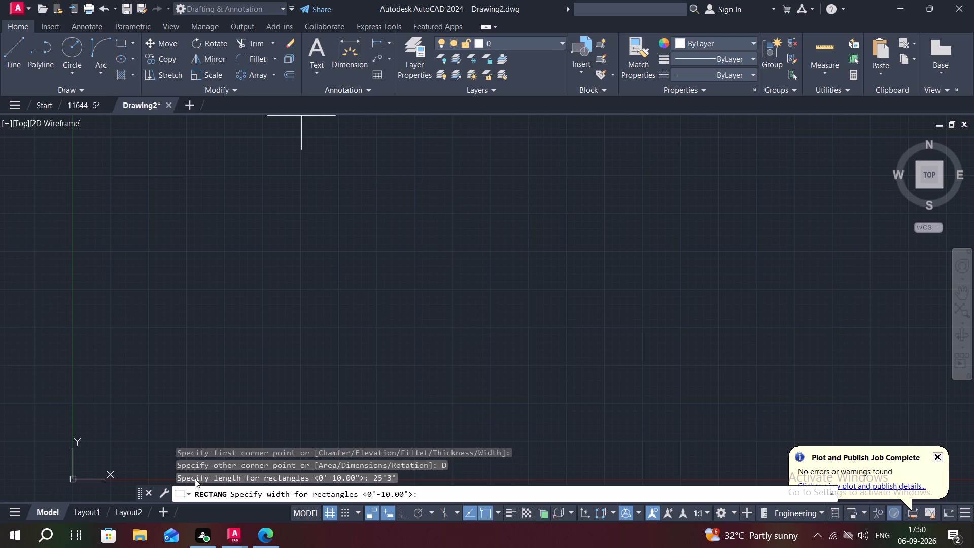
type("23")
key("apostrophe")
key("3")
key("shift+quotedbl")
key("Return")
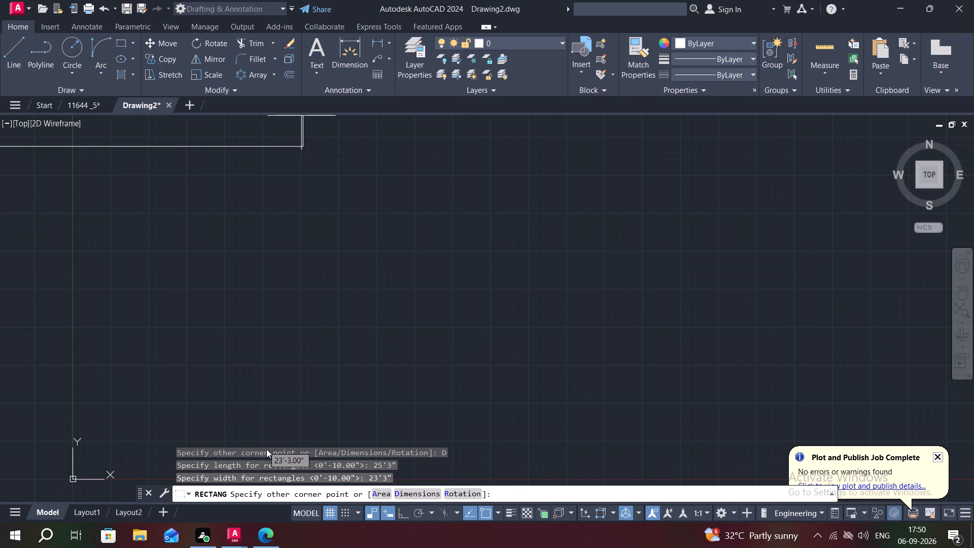
scroll(443, 496, "down", 2)
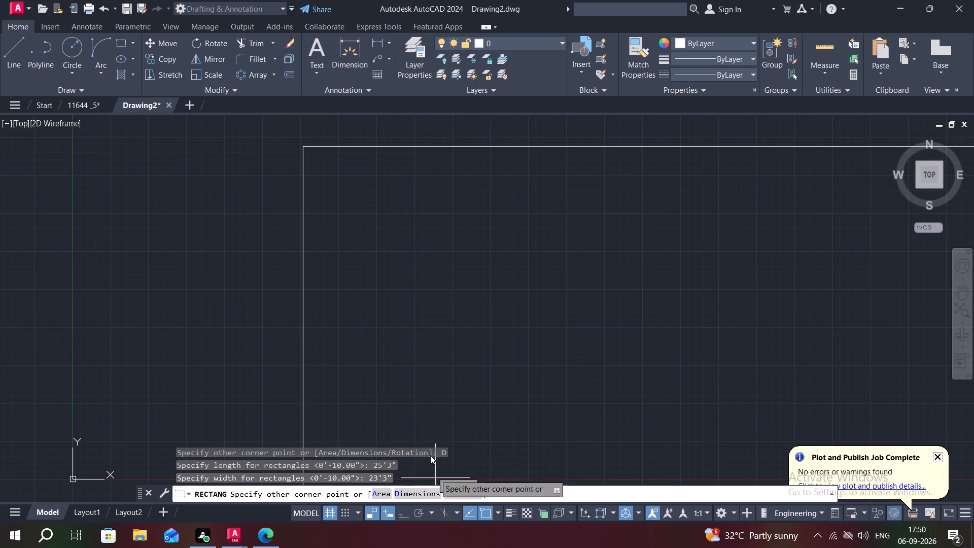
scroll(421, 410, "down", 5)
middle_click(496, 251)
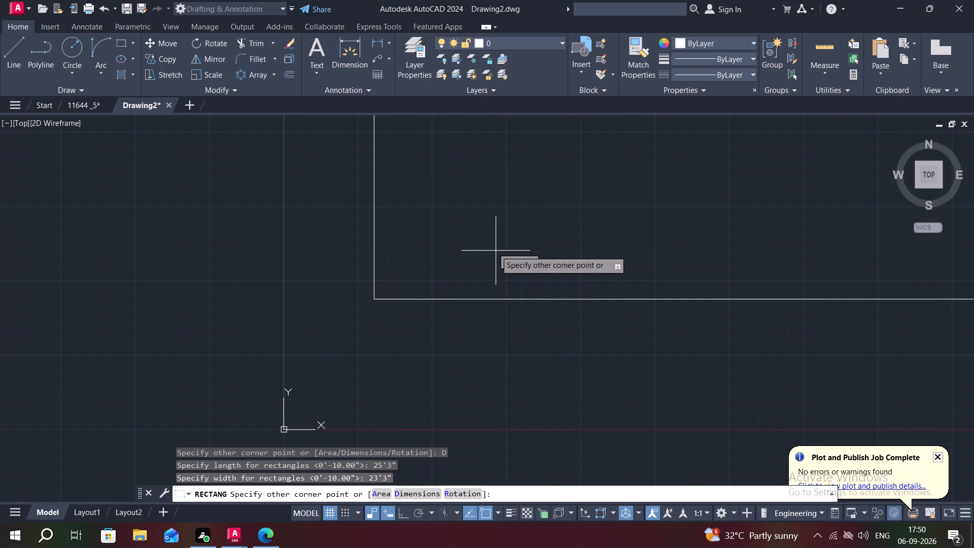
left_click(493, 253)
Quick-measure the rectangle's length and width.
scroll(493, 253, "down", 2)
scroll(532, 284, "down", 1)
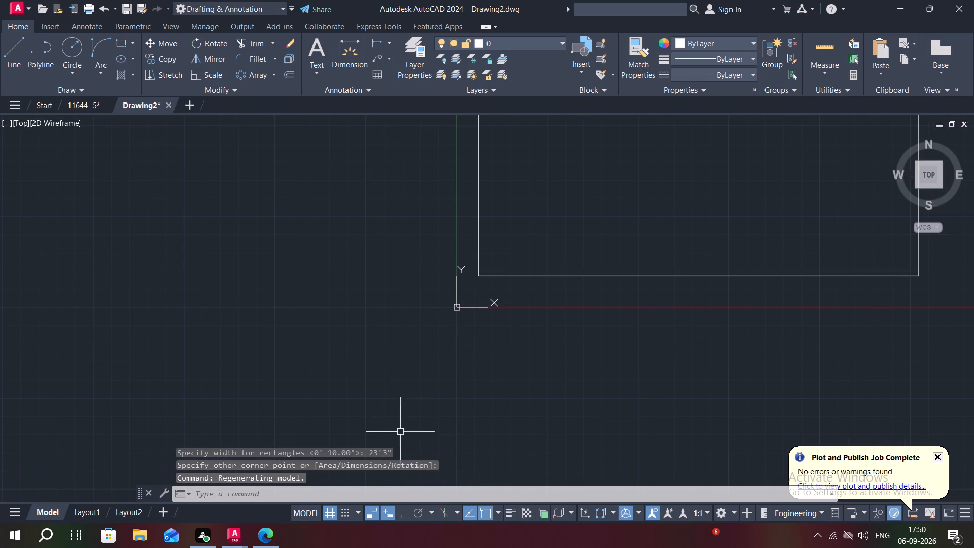
middle_click_drag(540, 271, 330, 406)
middle_click_drag(361, 278, 391, 345)
scroll(388, 342, "down", 1)
left_click(818, 46)
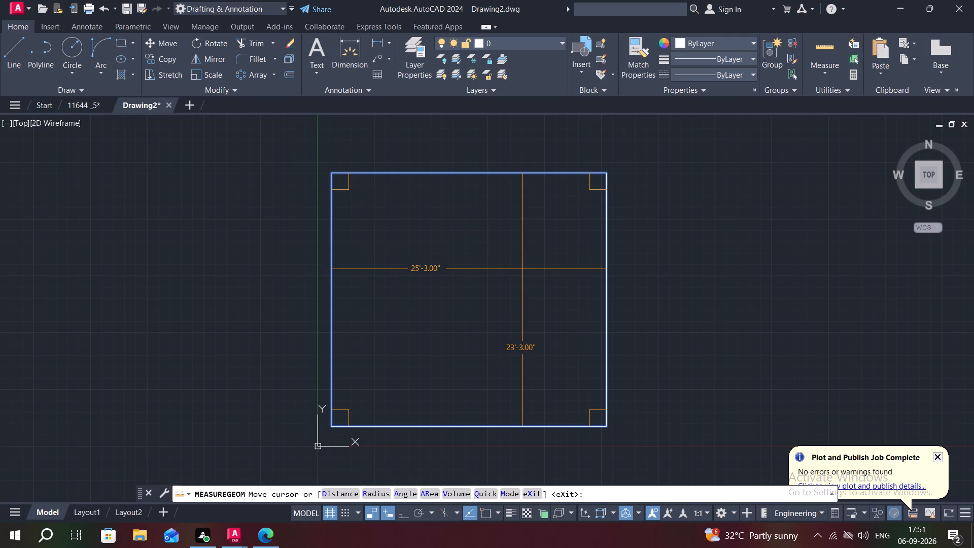
key("Escape")
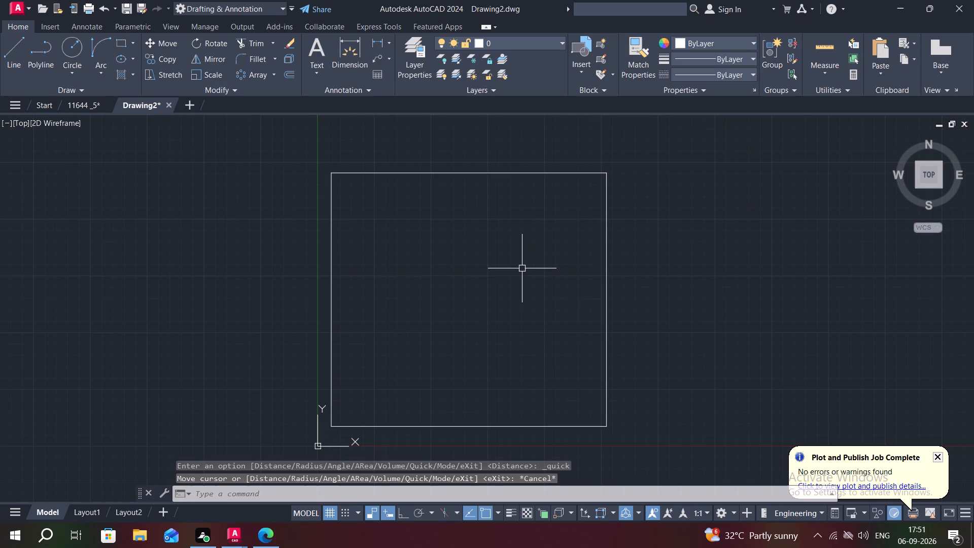
Offset the rectangle 9" inward to form the inner wall line.
key("o")
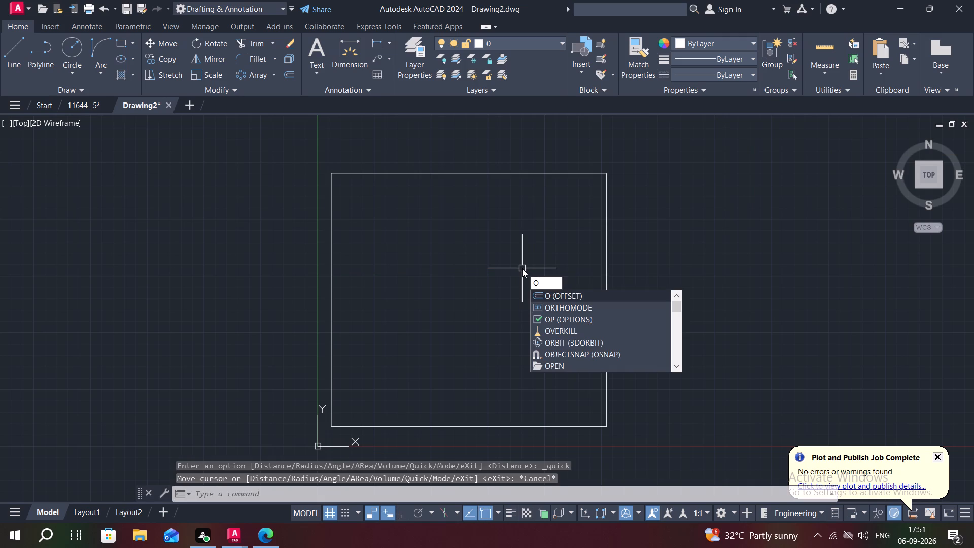
key("space")
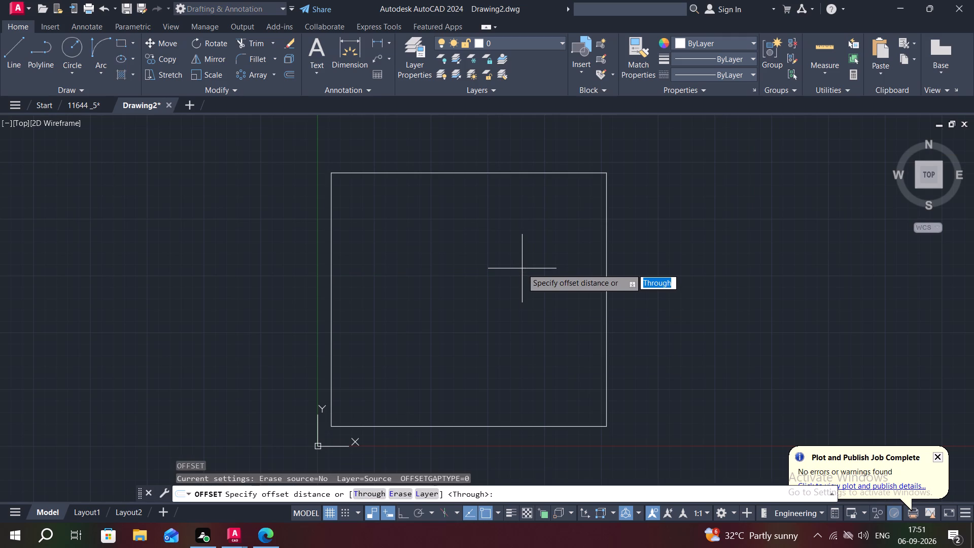
key("9")
key("shift+quotedbl")
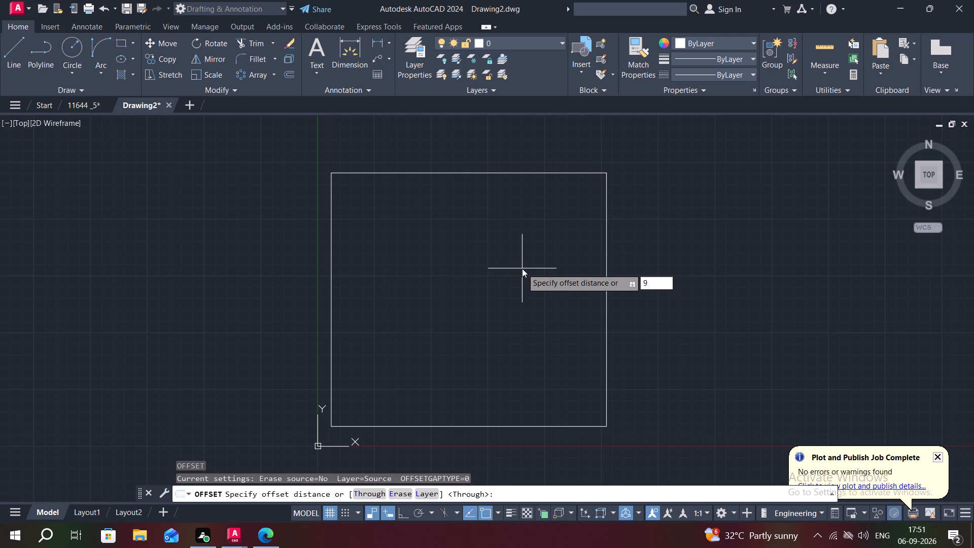
key("space")
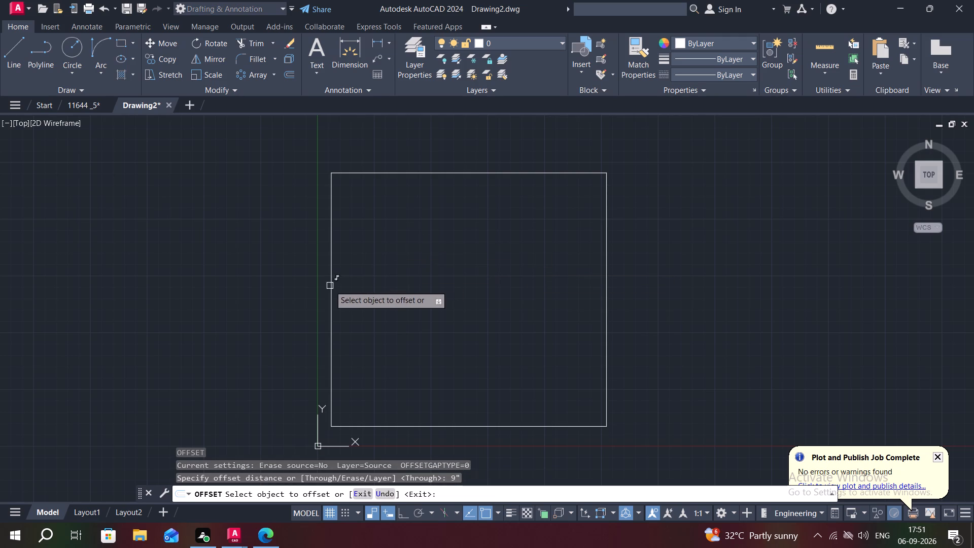
left_click(332, 287)
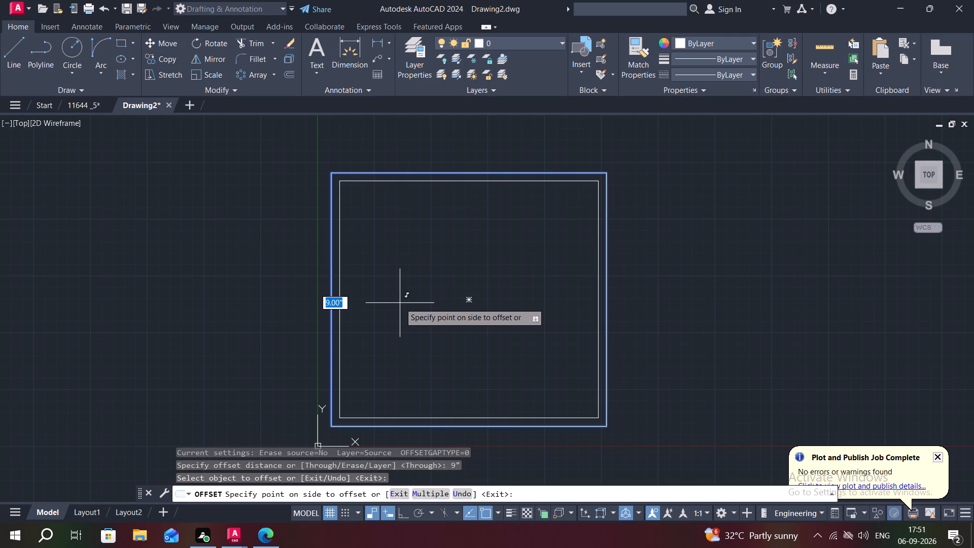
left_click(401, 303)
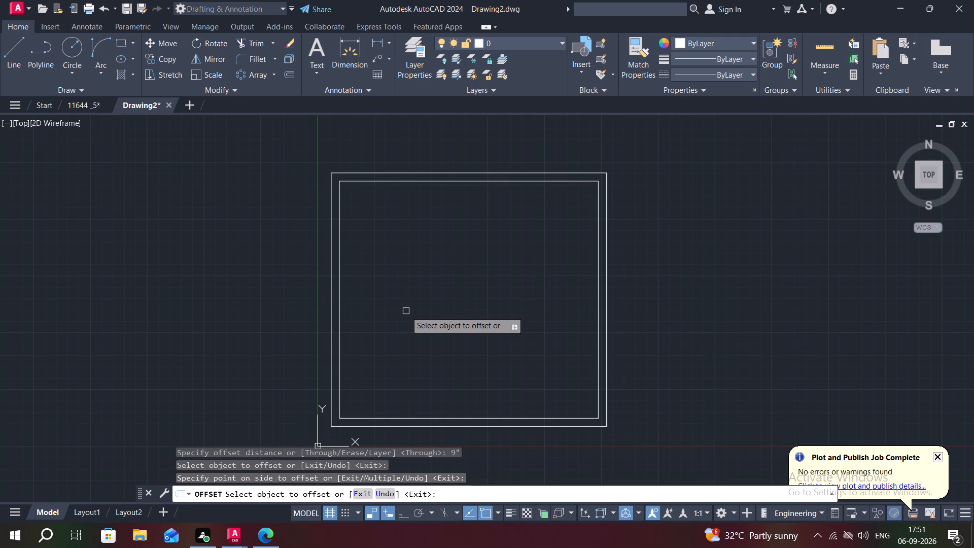
key("Escape")
Break the inner rectangle at its upper-right, lower-right and upper-left corners using Break at Point.
type("BRE")
key("space")
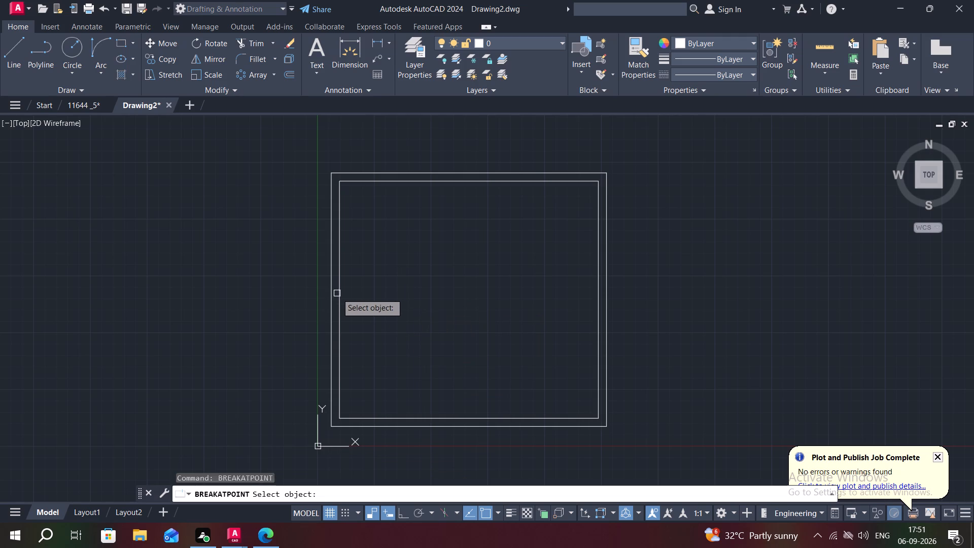
left_click(337, 294)
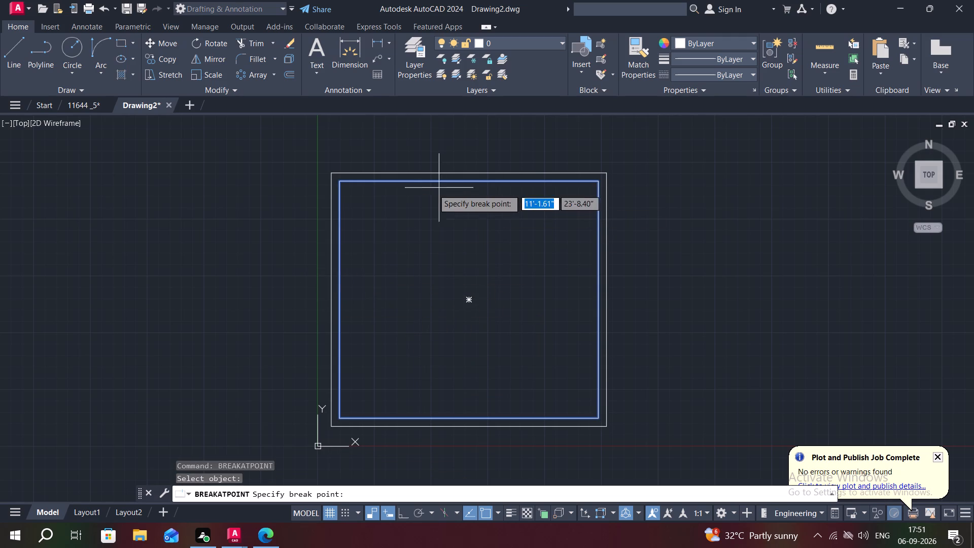
left_click(600, 181)
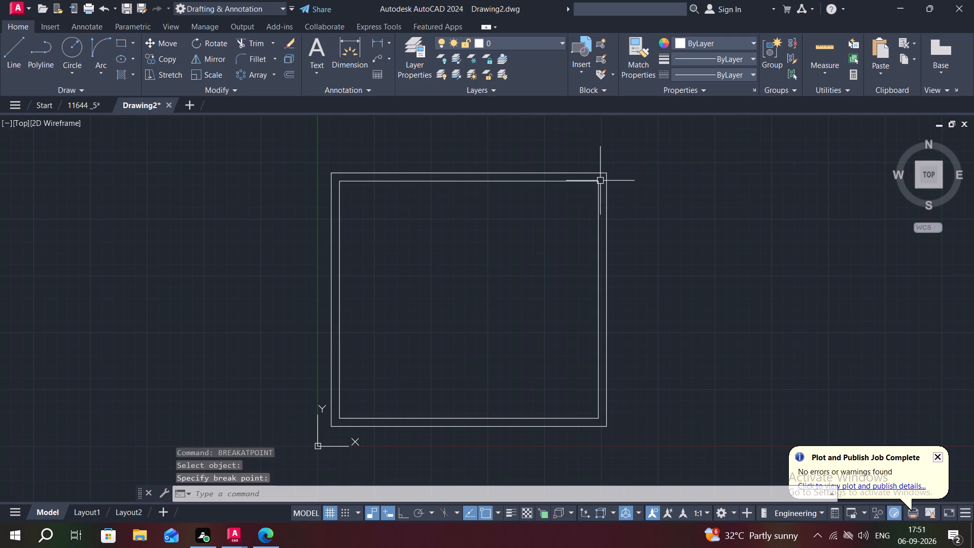
key("space")
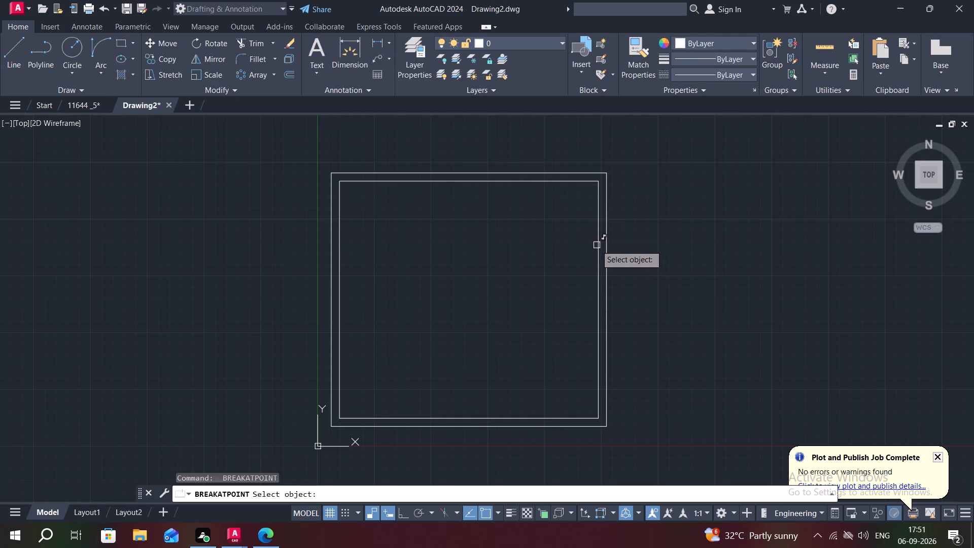
left_click(596, 245)
left_click(598, 420)
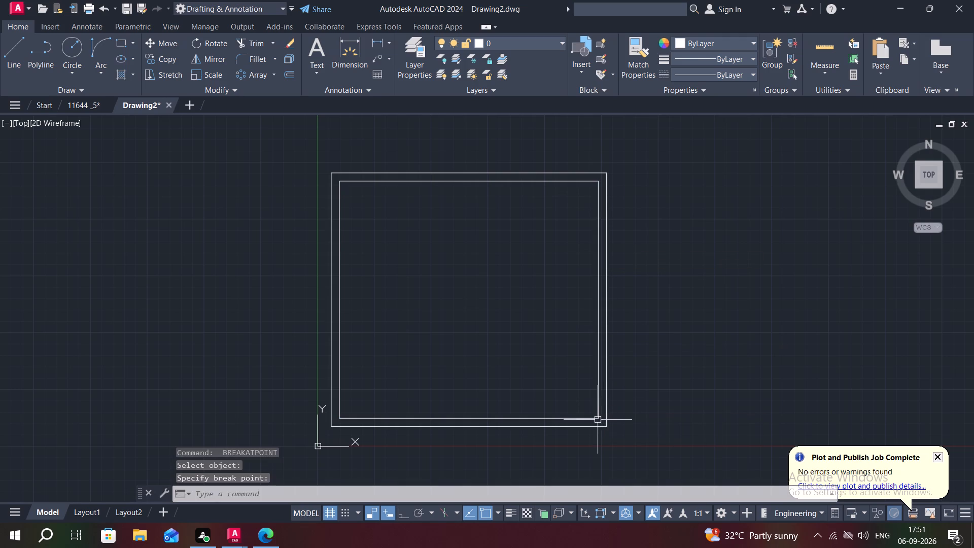
key("space")
left_click(572, 181)
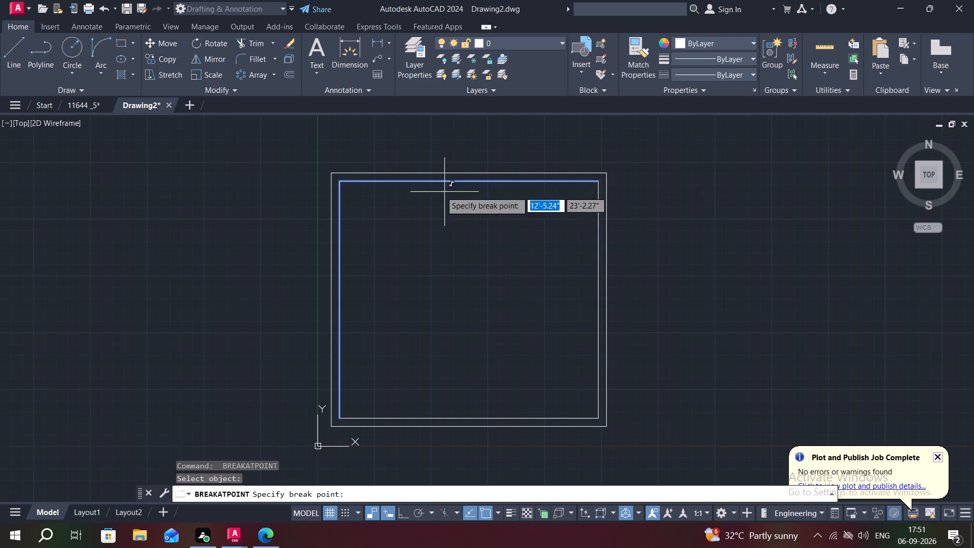
left_click(342, 180)
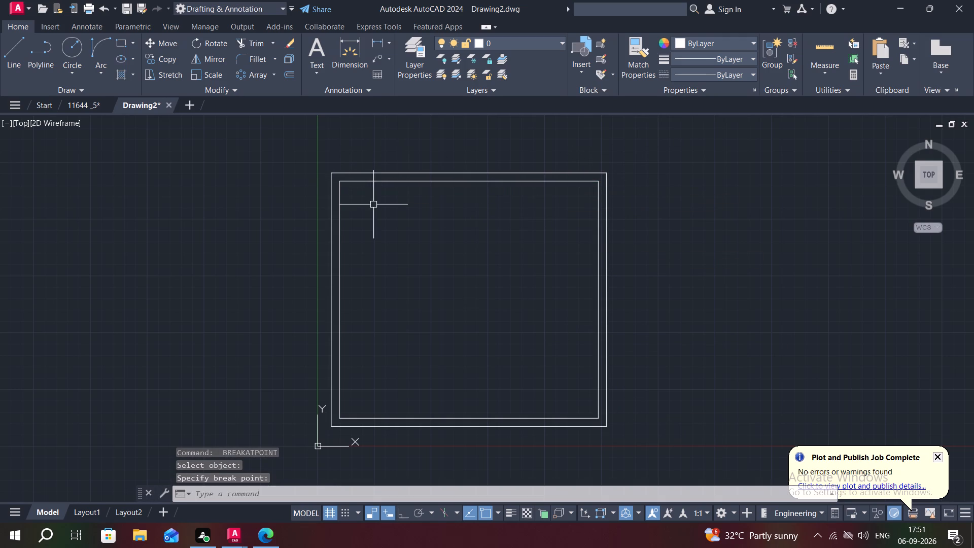
key("Escape")
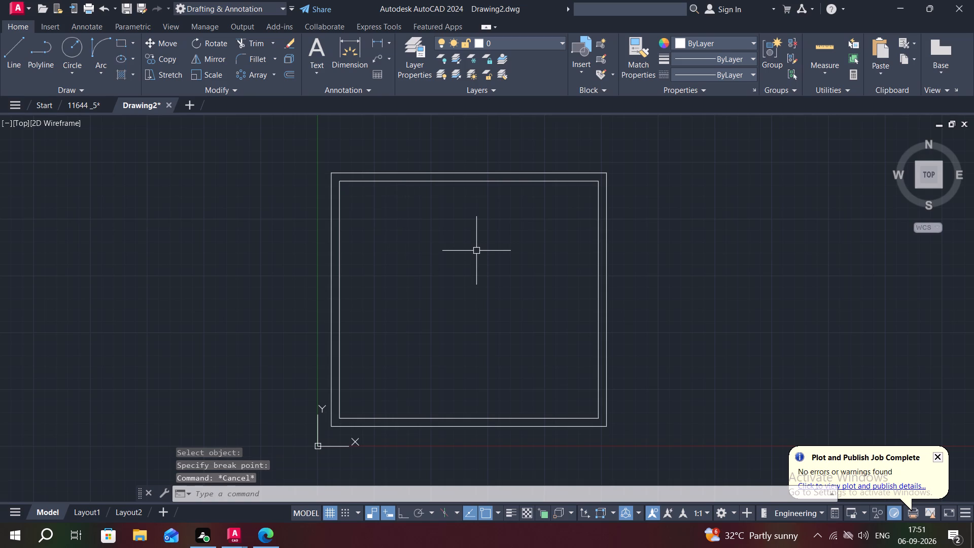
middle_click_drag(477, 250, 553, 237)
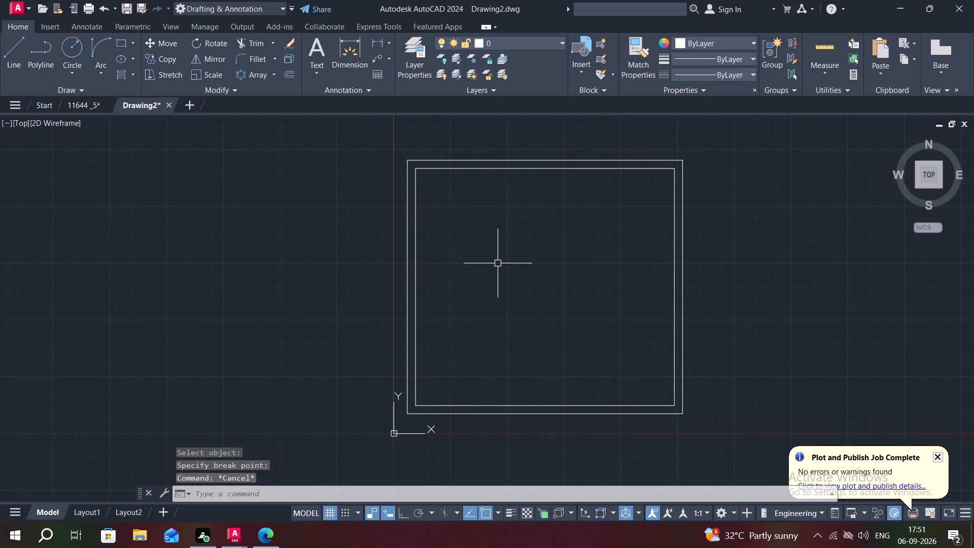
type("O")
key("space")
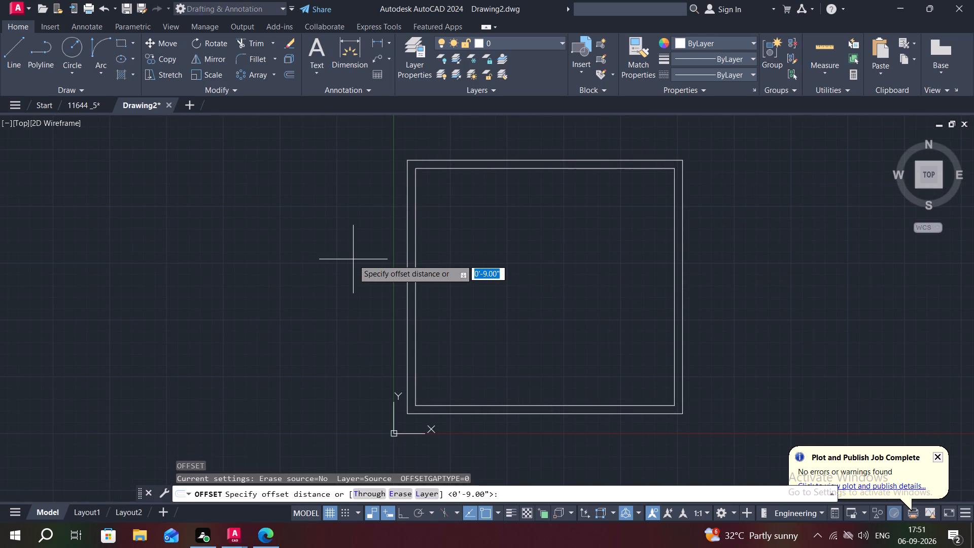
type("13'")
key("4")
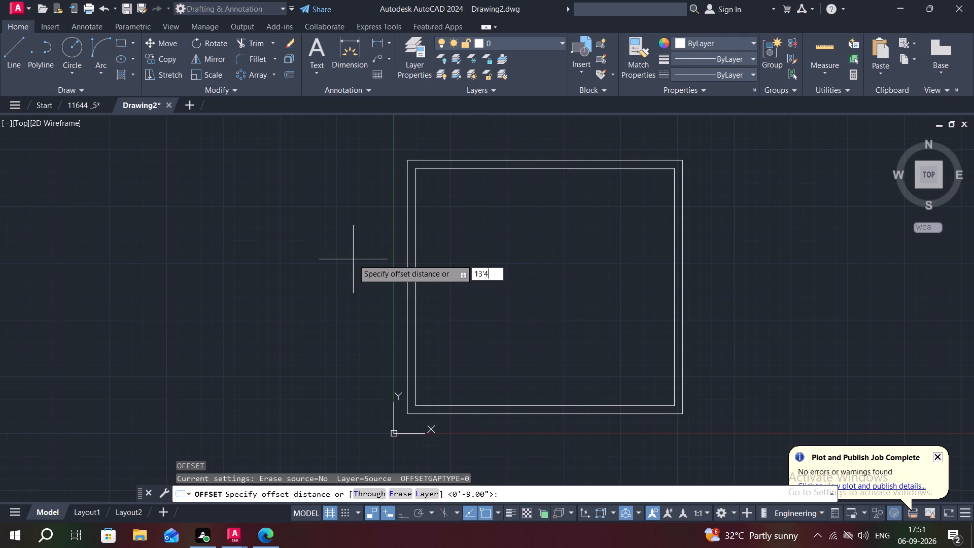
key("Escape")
Set the drawing units' length type to Architectural with a precision of 0'-0 1/4".
key("u")
key("n")
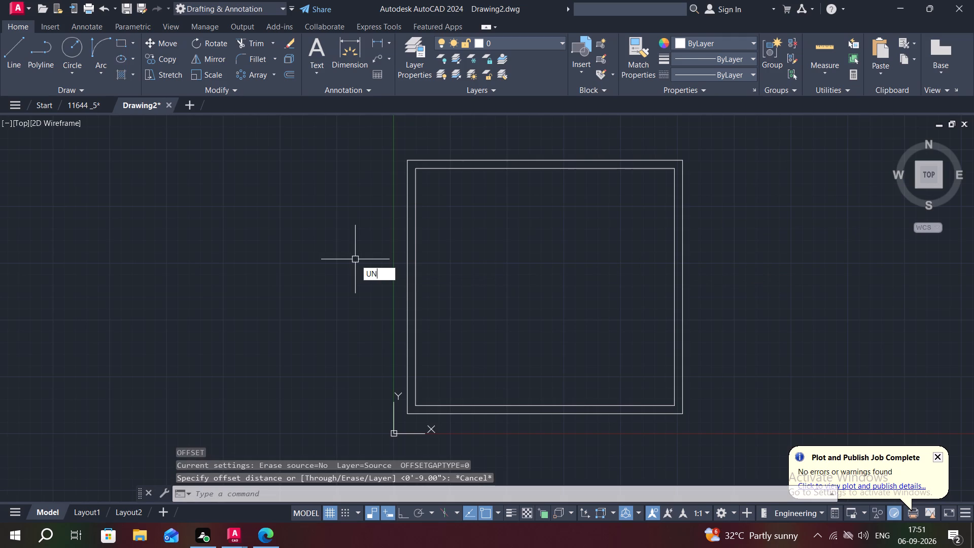
key("space")
left_click(429, 180)
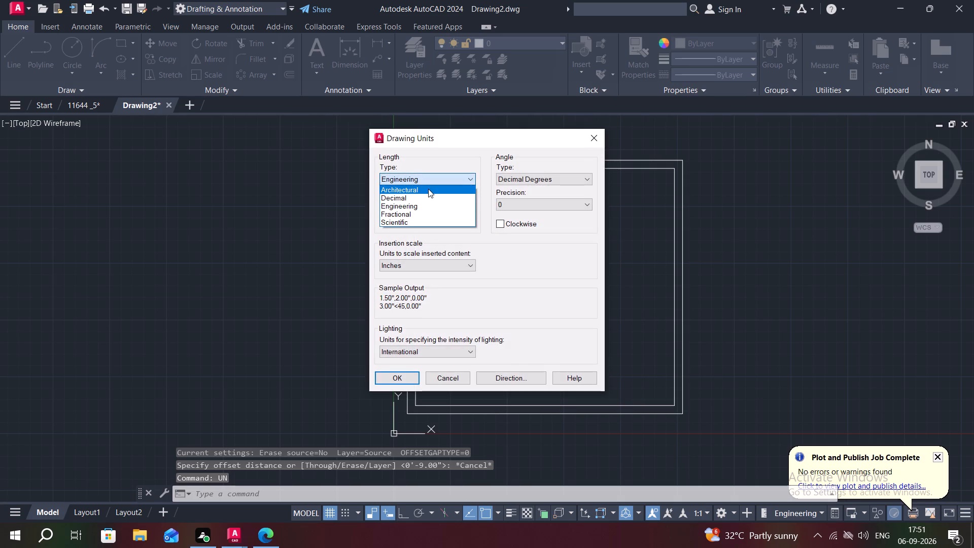
left_click(430, 190)
left_click(430, 200)
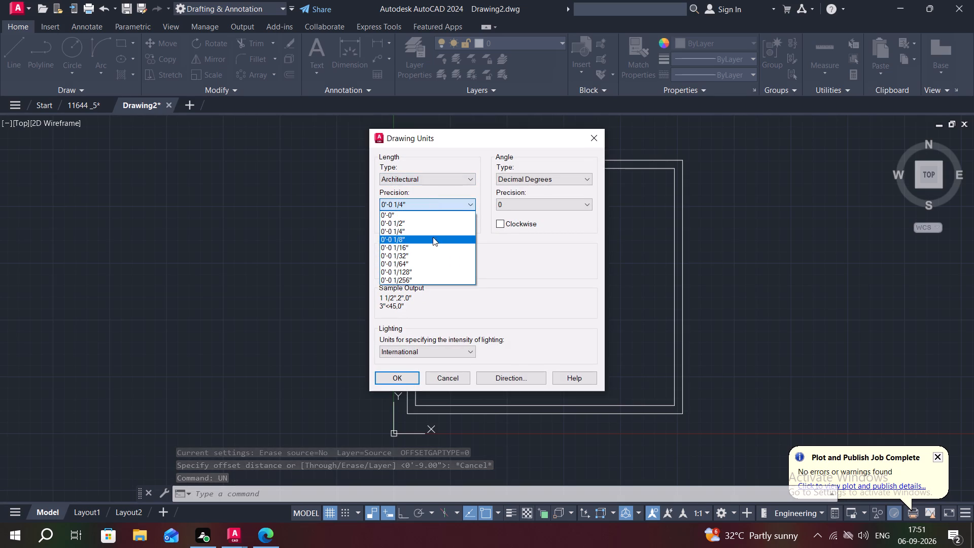
left_click(430, 227)
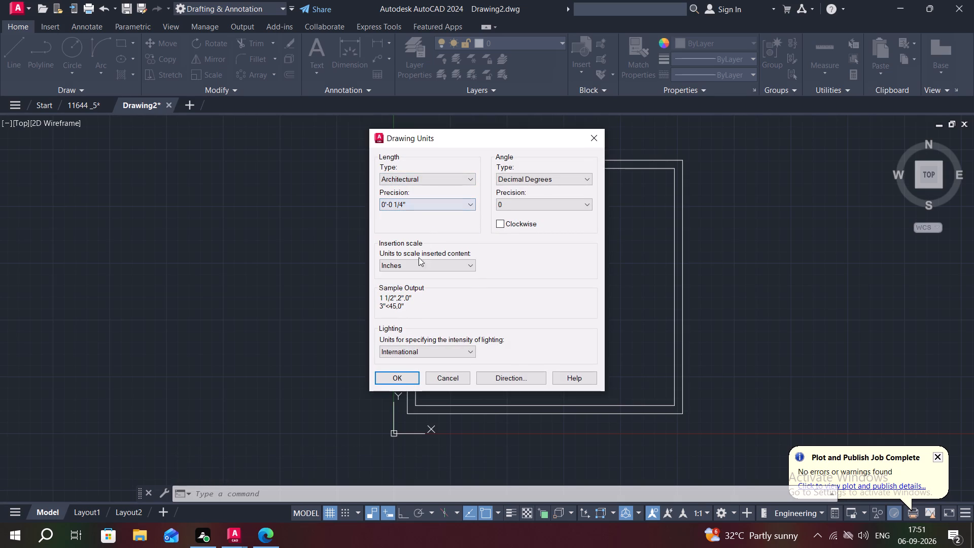
left_click(402, 381)
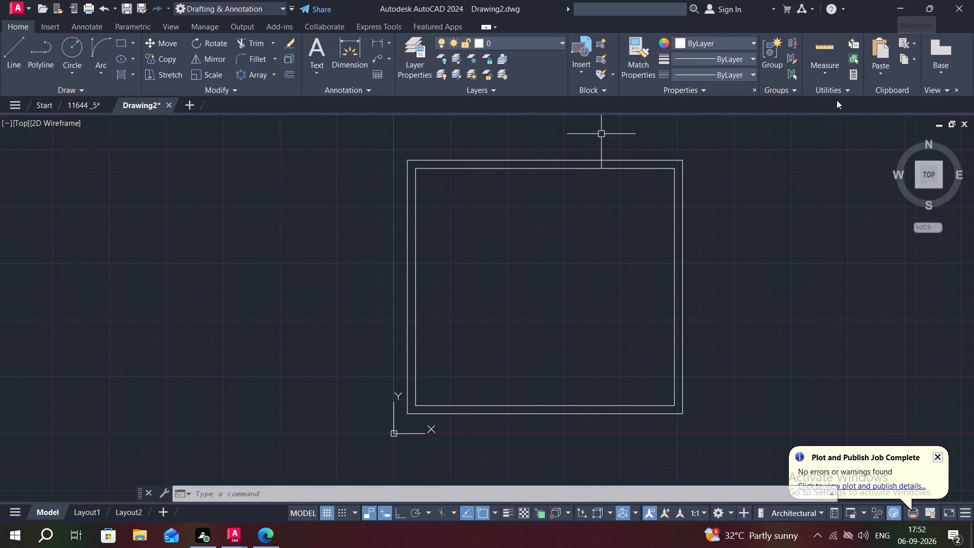
Offset the left inner wall line 13'4.5" into the plan to form one face of the vertical partition.
middle_click_drag(549, 231, 550, 209)
key("Escape")
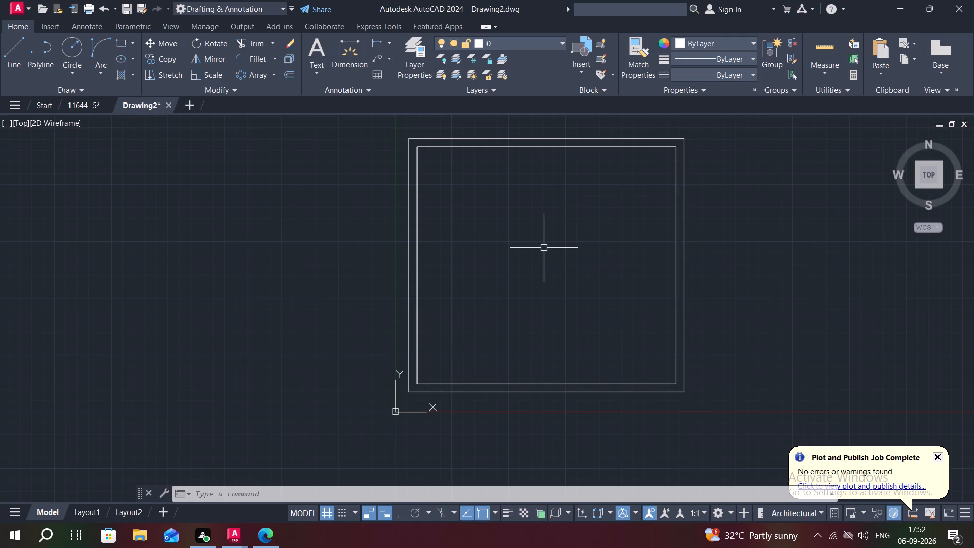
type("O")
key("space")
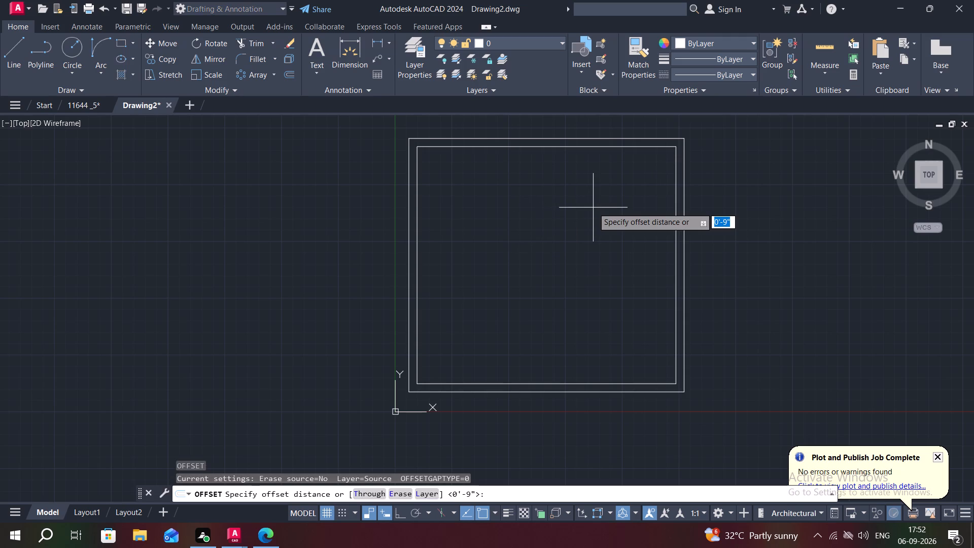
type("13")
key("apostrophe")
type("4.")
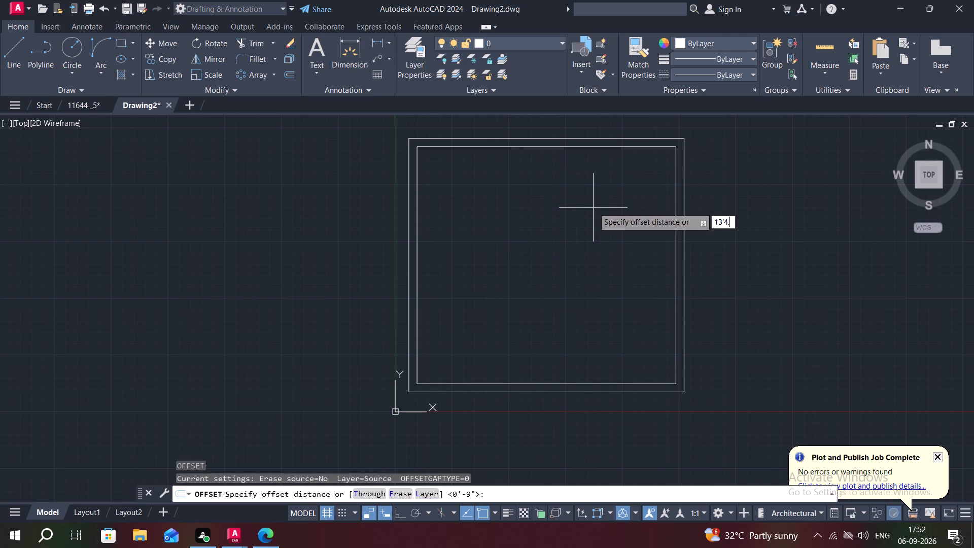
key("5")
key("shift+quotedbl")
key("space")
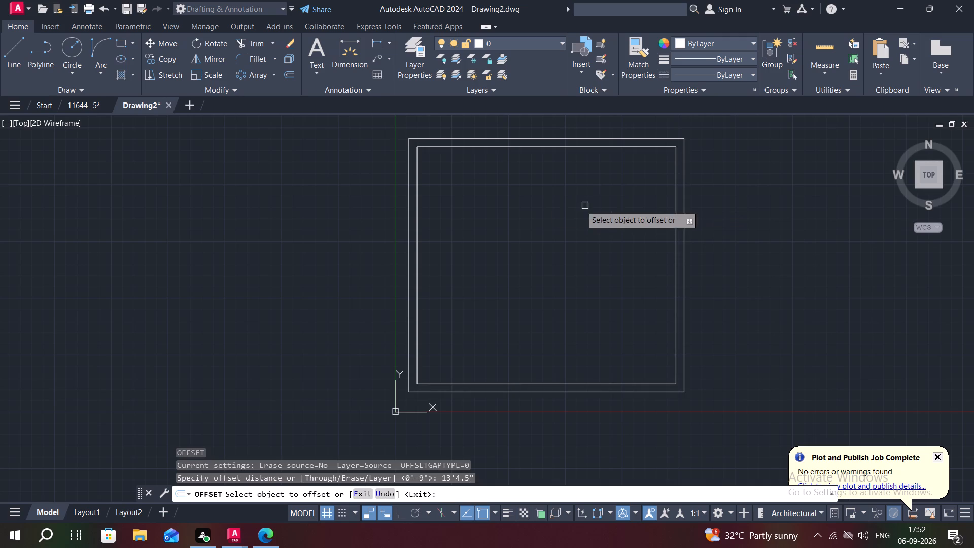
left_click(418, 290)
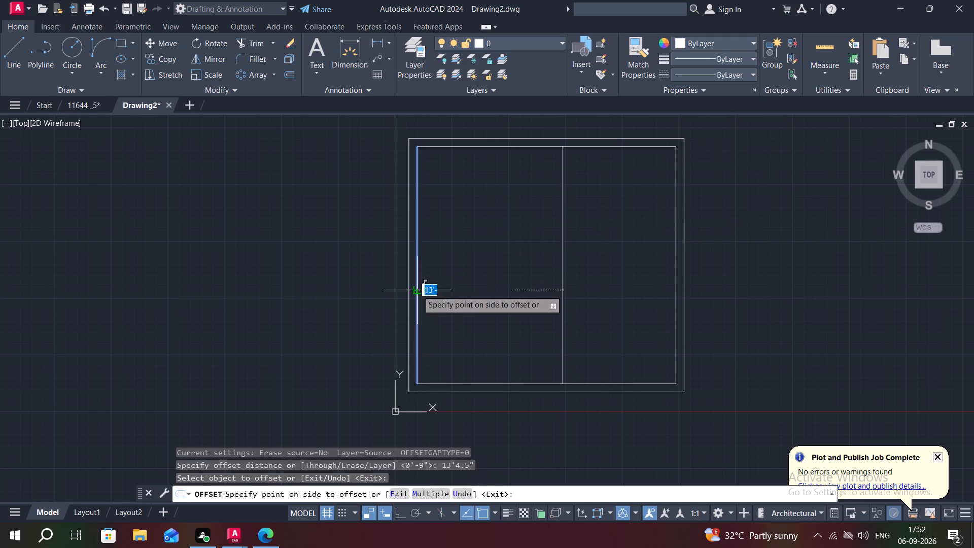
left_click(539, 310)
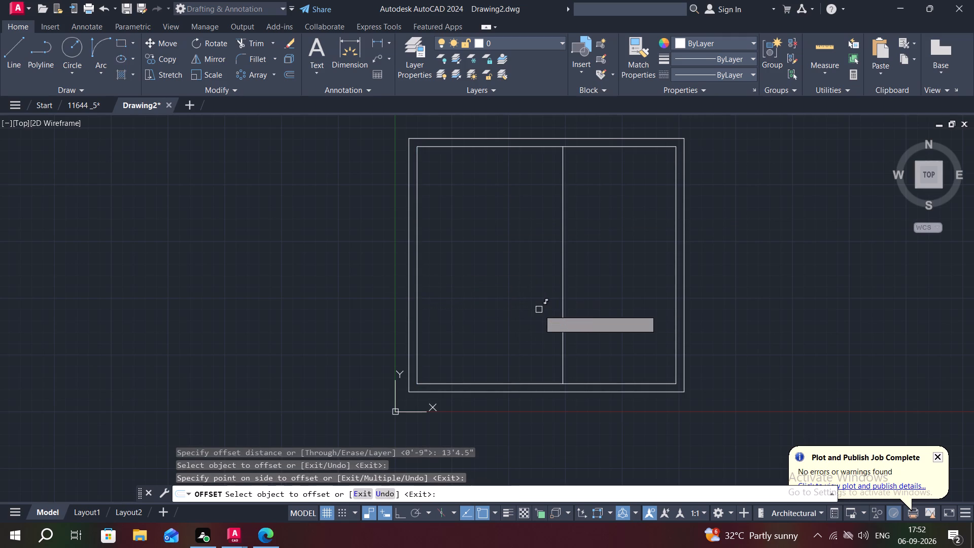
key("Escape")
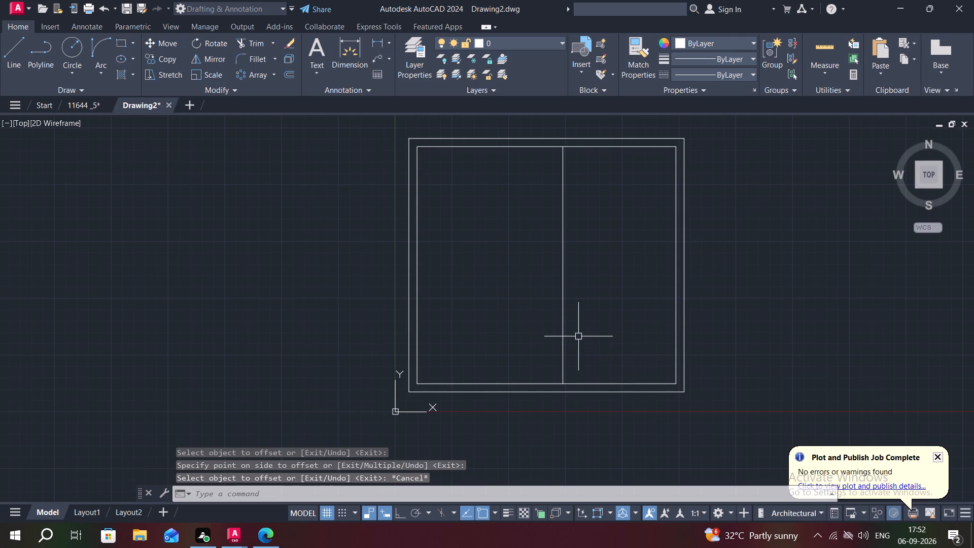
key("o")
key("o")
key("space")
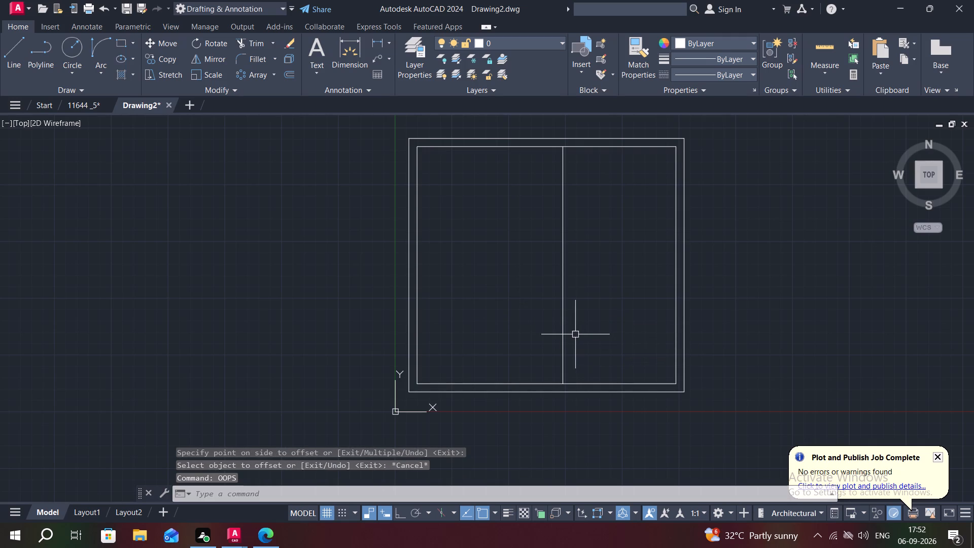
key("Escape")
Offset the right inner wall line 10' into the plan to form the vertical partition's other face.
key("o")
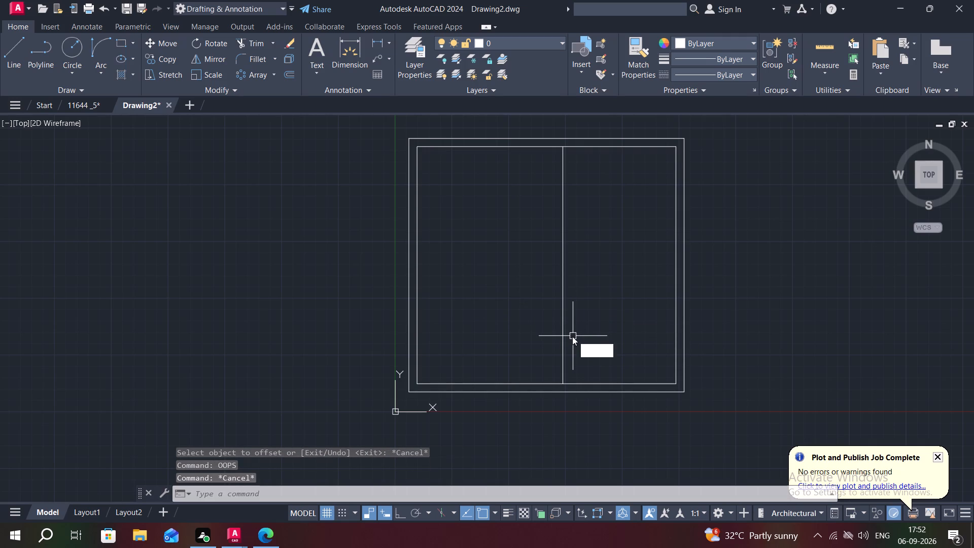
key("space")
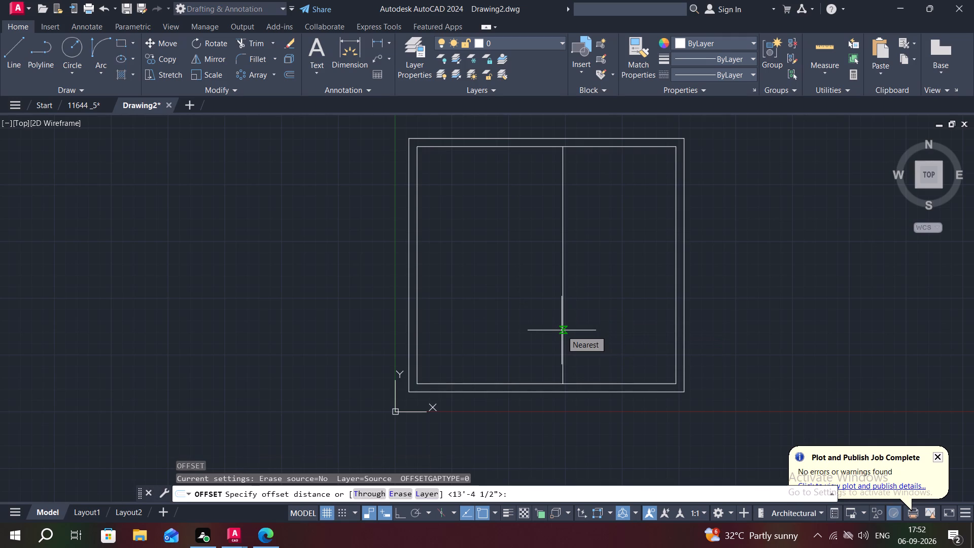
type("10'")
key("space")
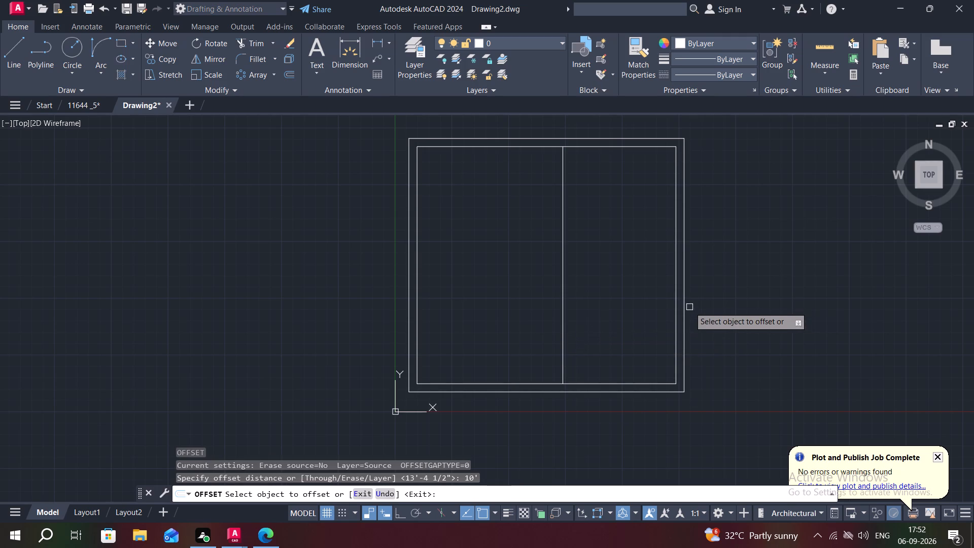
left_click(677, 302)
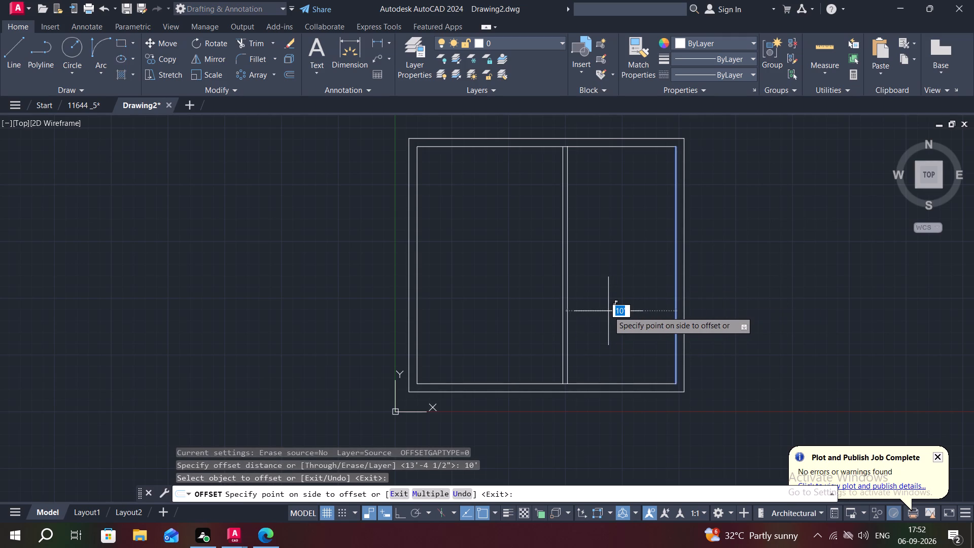
left_click(608, 311)
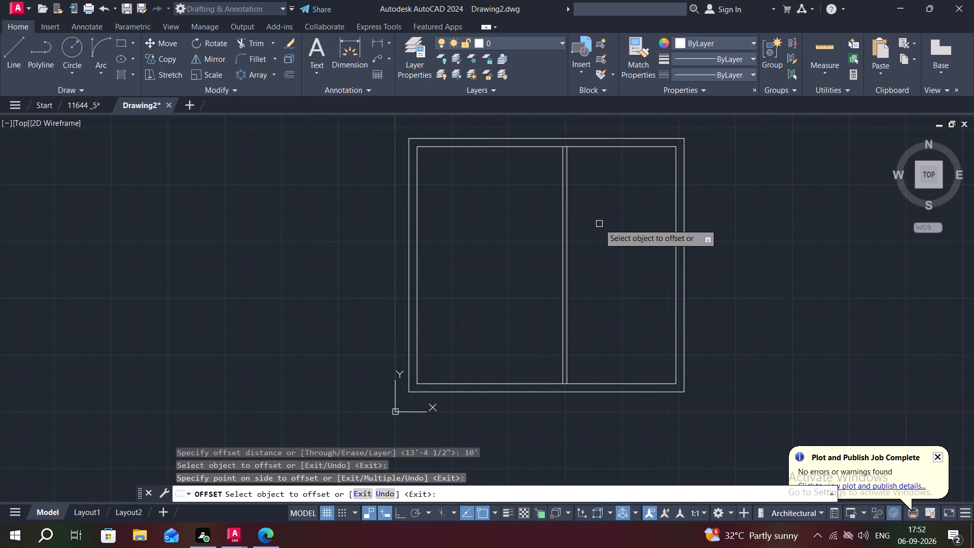
key("Escape")
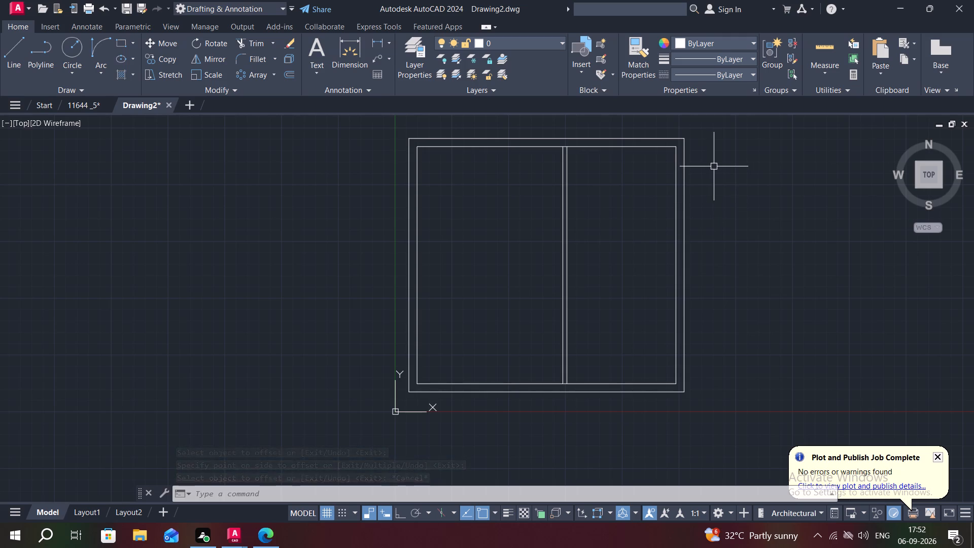
key("Escape")
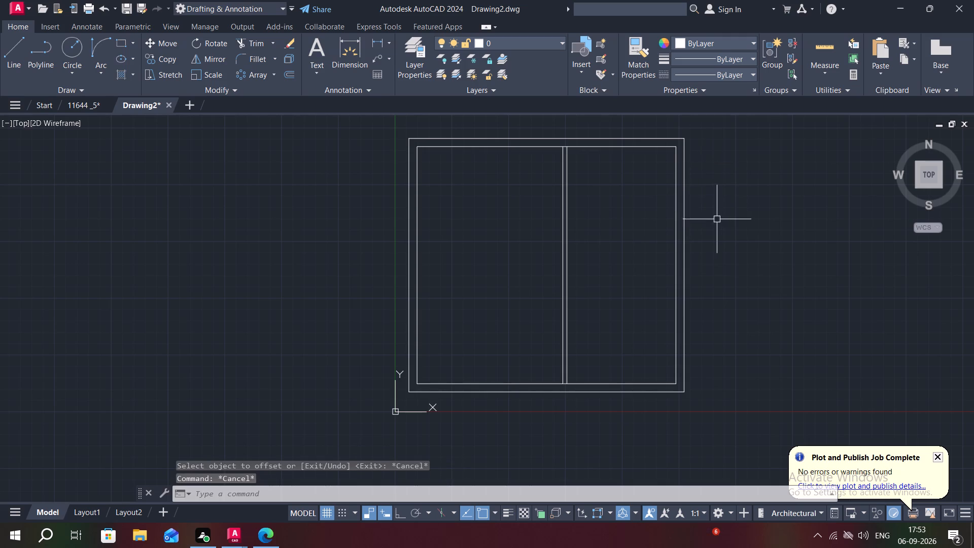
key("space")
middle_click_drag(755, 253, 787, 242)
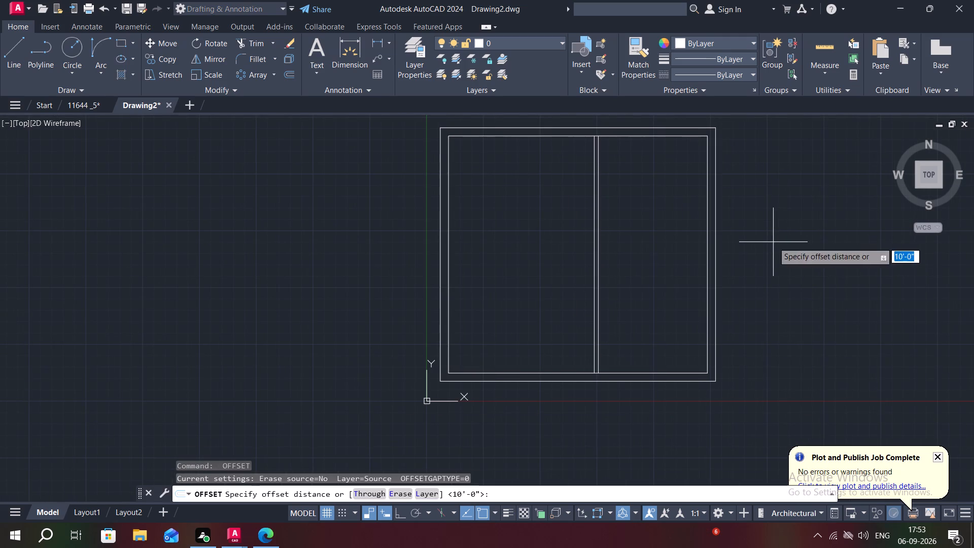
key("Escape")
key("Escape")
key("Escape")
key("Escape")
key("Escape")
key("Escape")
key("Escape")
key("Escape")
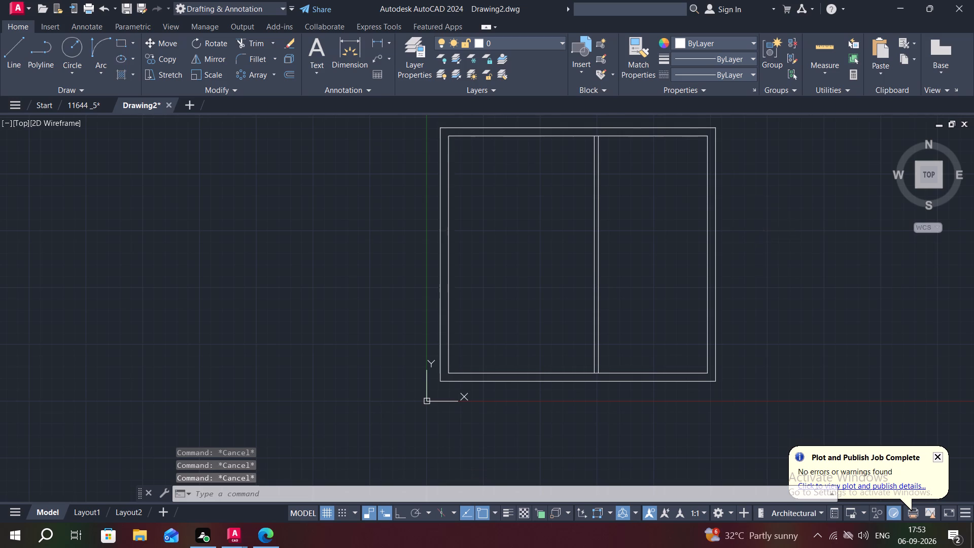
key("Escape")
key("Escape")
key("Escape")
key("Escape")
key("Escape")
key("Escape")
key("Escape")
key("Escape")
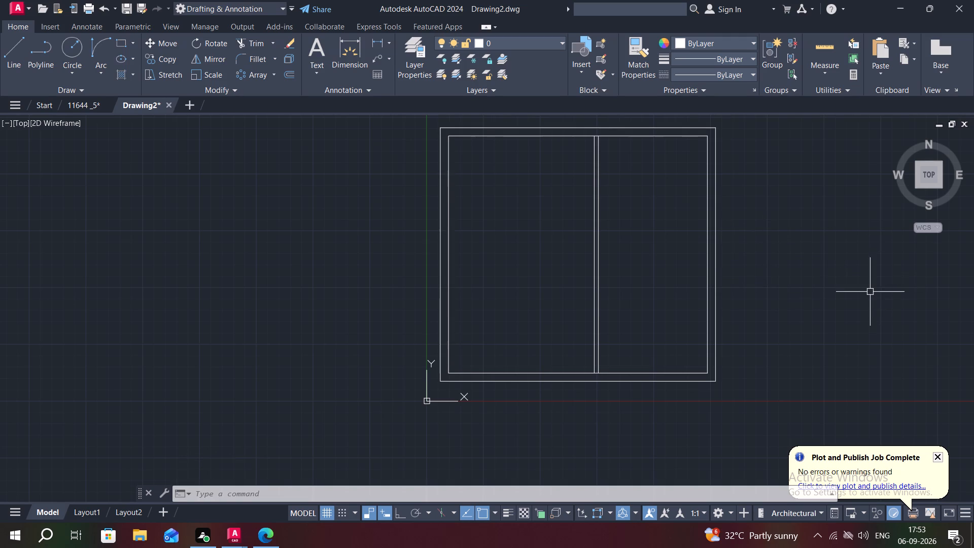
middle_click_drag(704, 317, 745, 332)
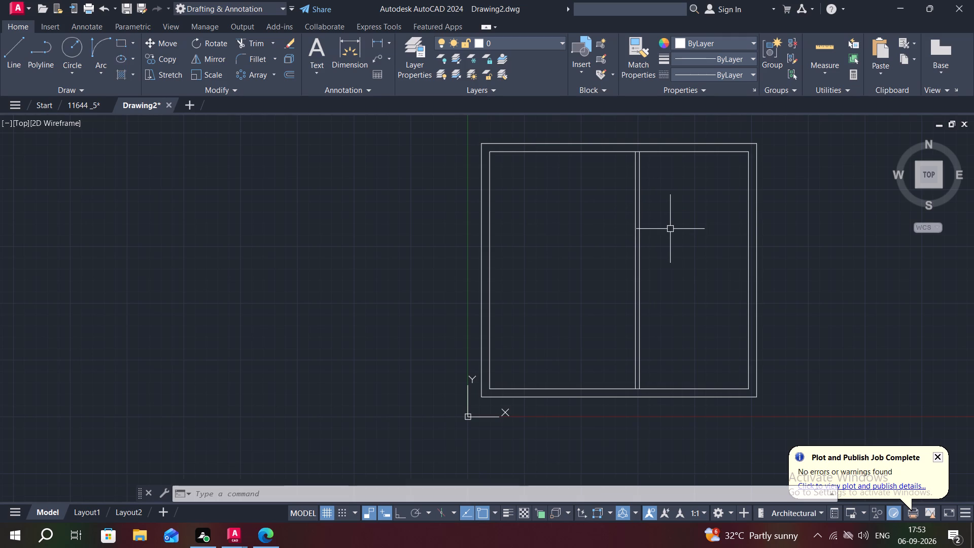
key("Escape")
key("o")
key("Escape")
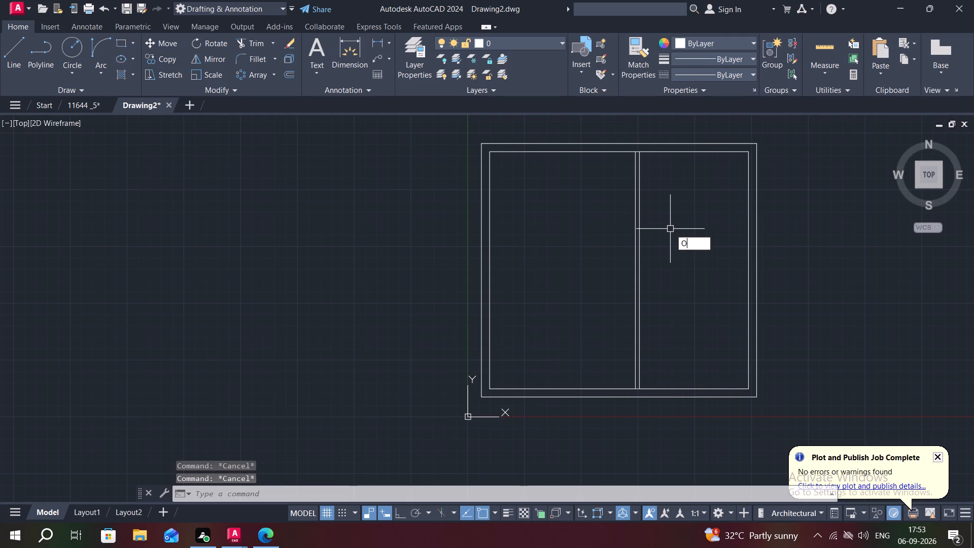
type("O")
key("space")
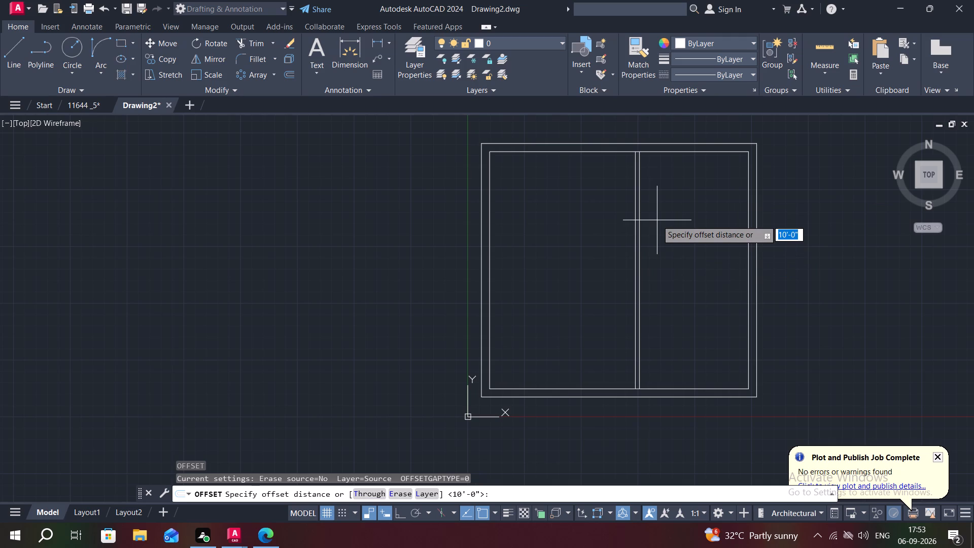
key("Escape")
Offset the top inner wall line 10' downward to form the first face of a horizontal partition.
key("o")
key("space")
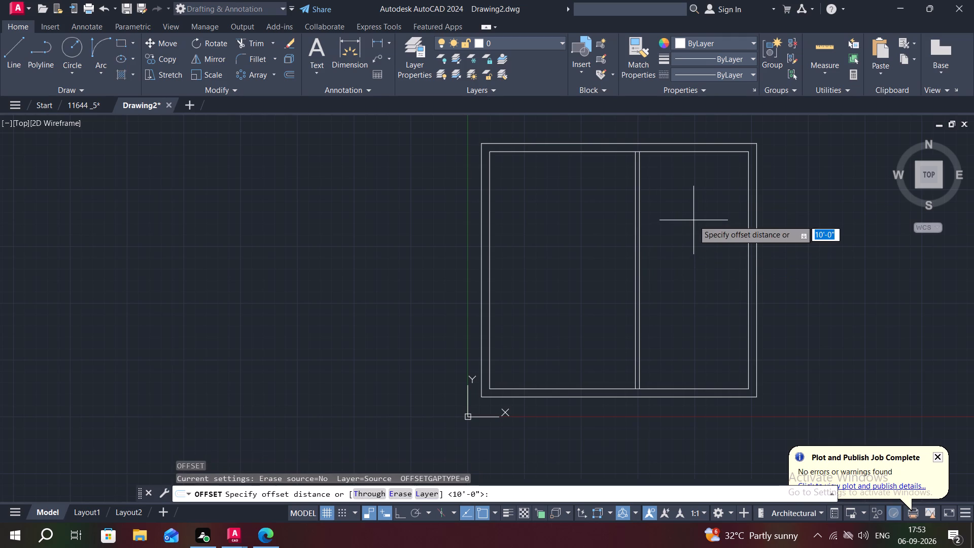
key("space")
left_click(673, 153)
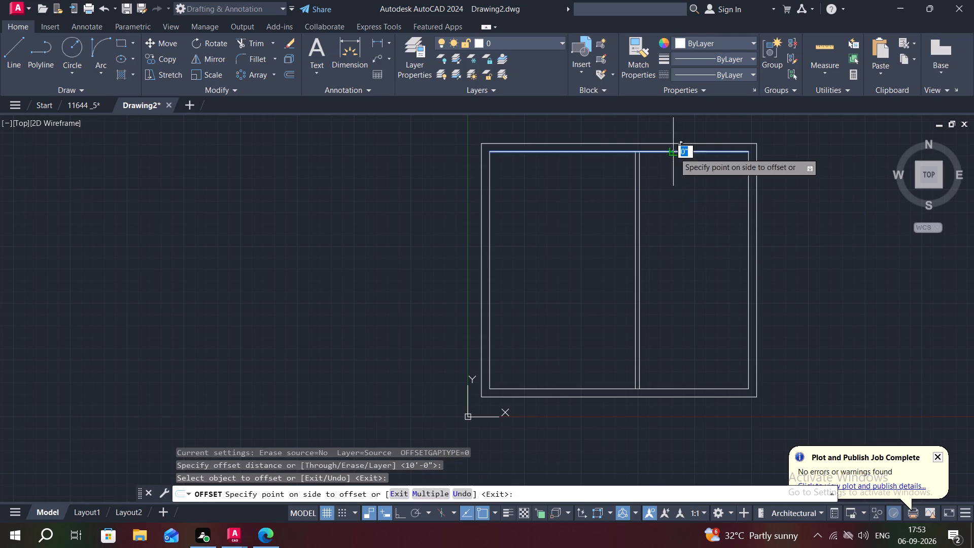
left_click(689, 233)
key("Escape")
Quick-measure the right outer wall line of the plan.
middle_click_drag(691, 307, 687, 267)
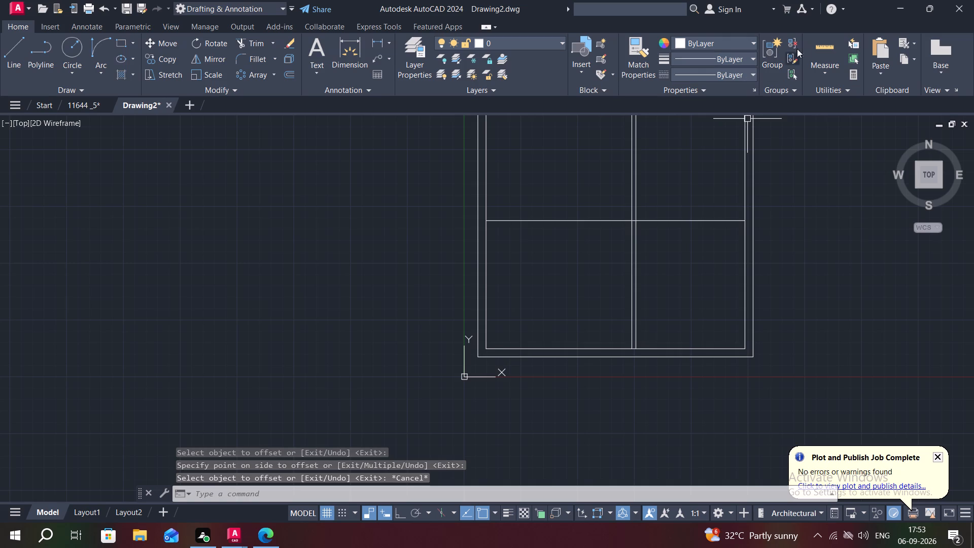
left_click(816, 49)
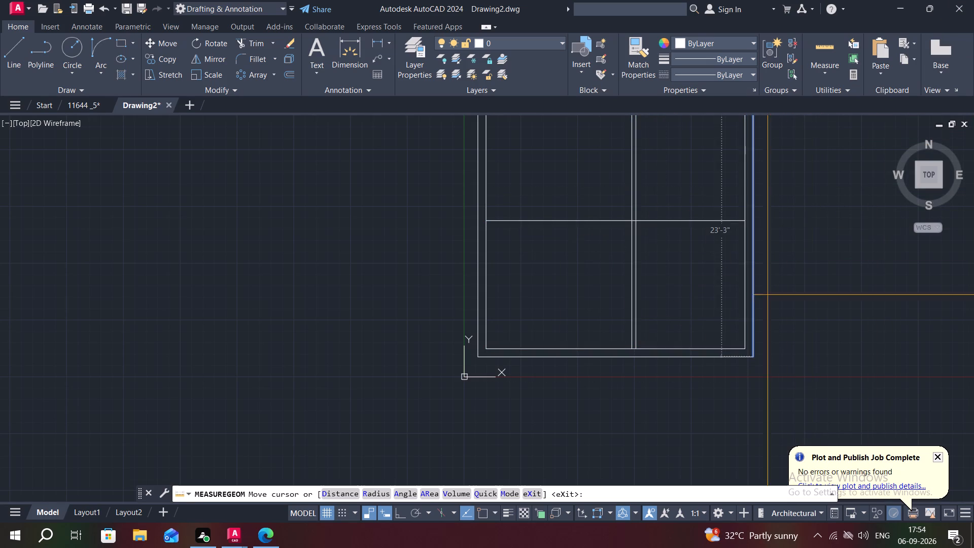
key("Escape")
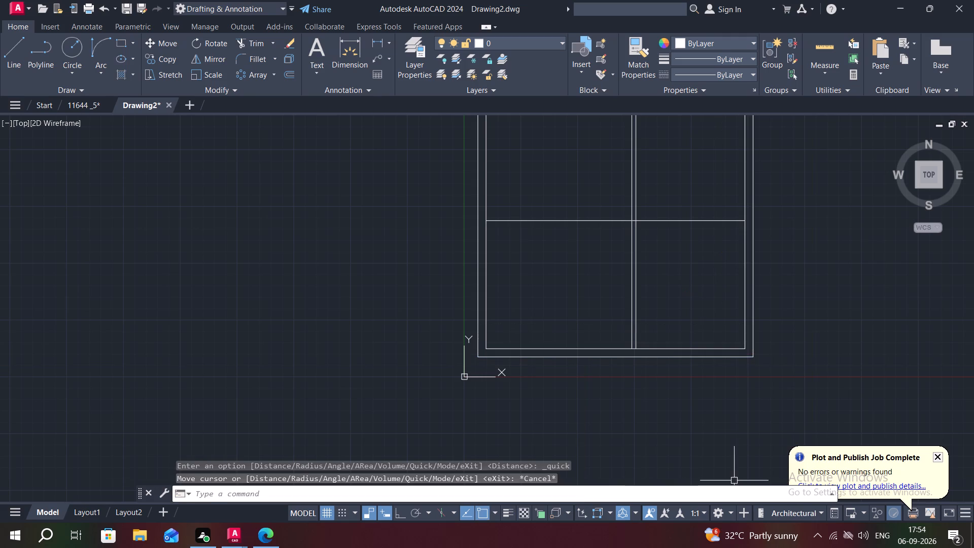
Offset the horizontal partition line 4.5" downward to form the partition's second face.
type("O")
key("space")
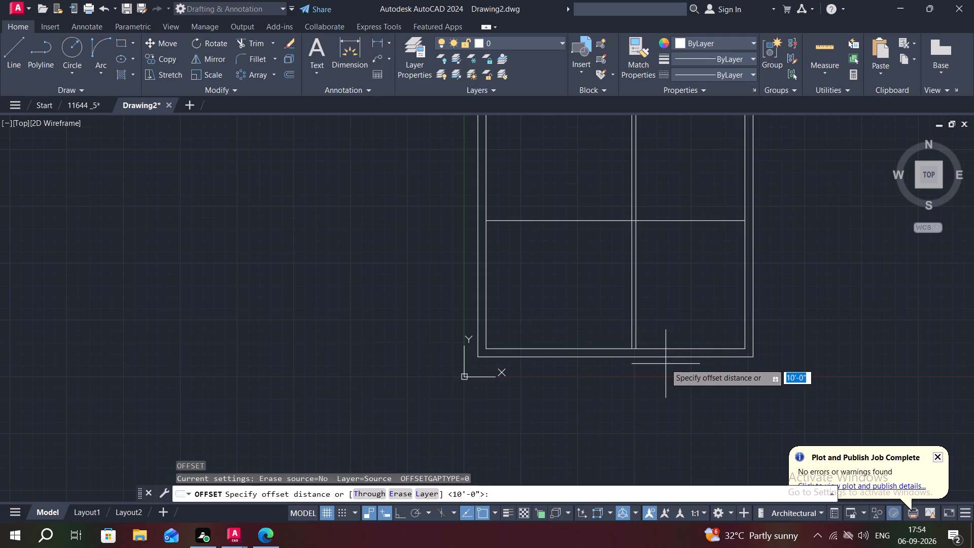
key("4")
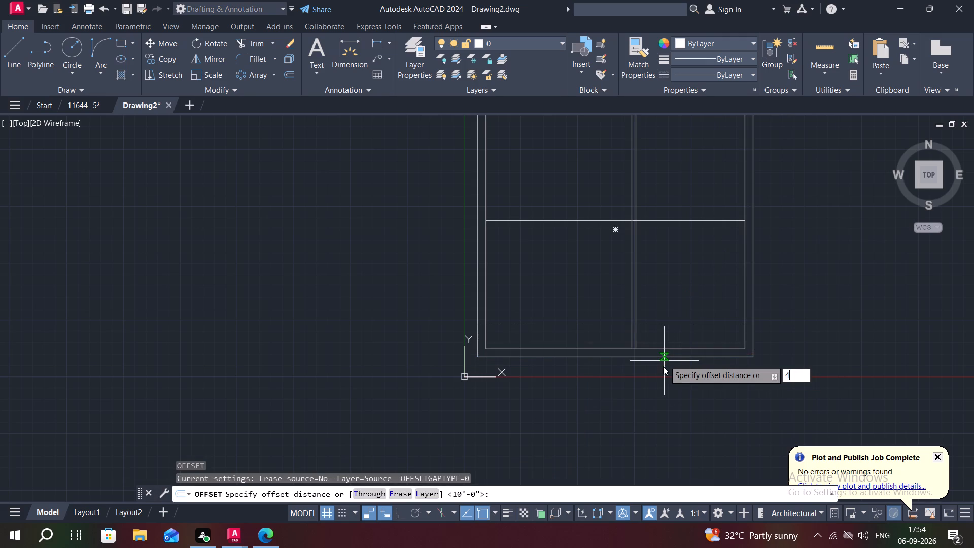
type(".5")
type("\"")
key("space")
left_click(665, 351)
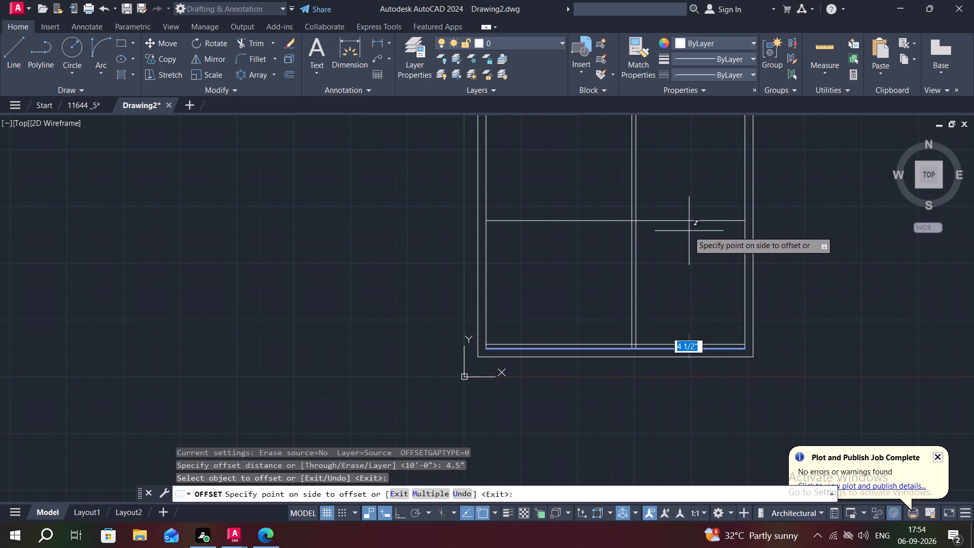
key("Escape")
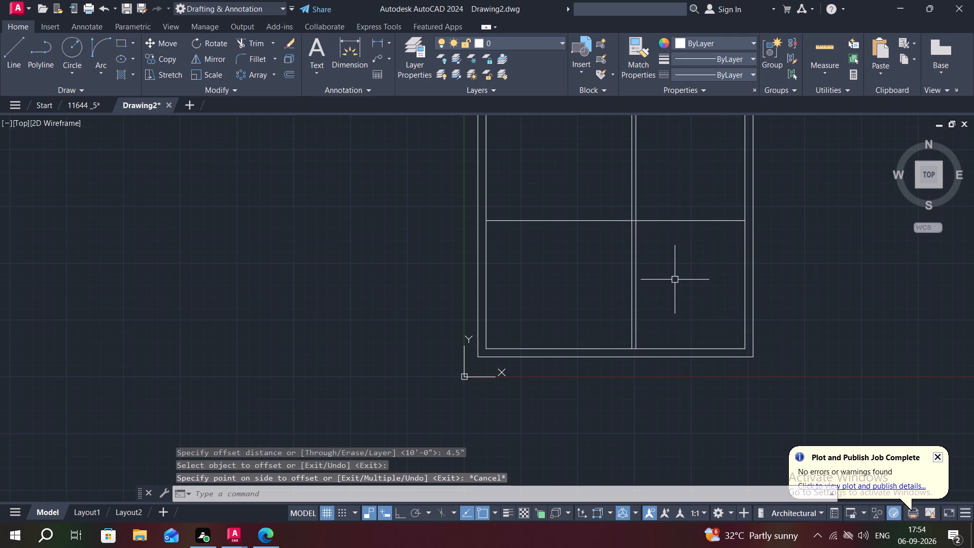
key("space")
key("space")
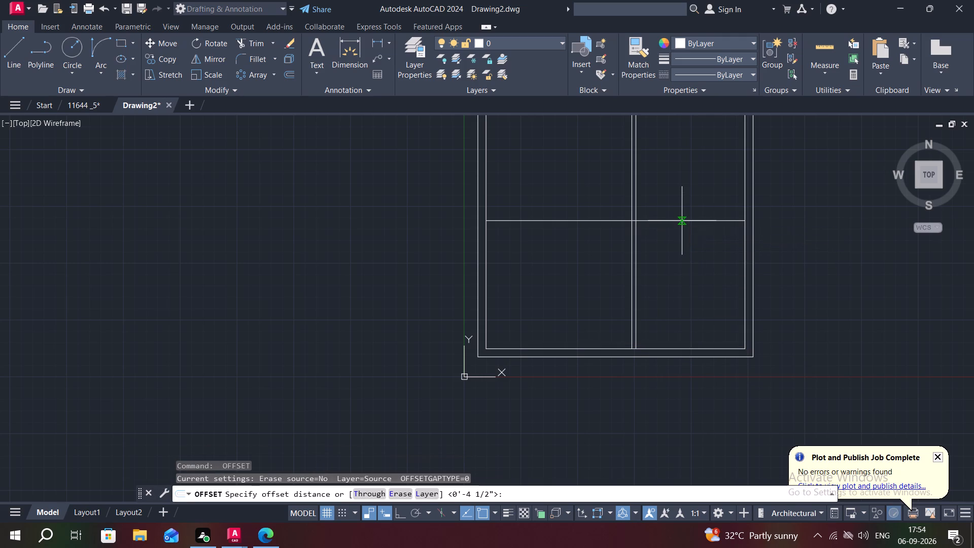
left_click(682, 221)
left_click(682, 244)
key("Escape")
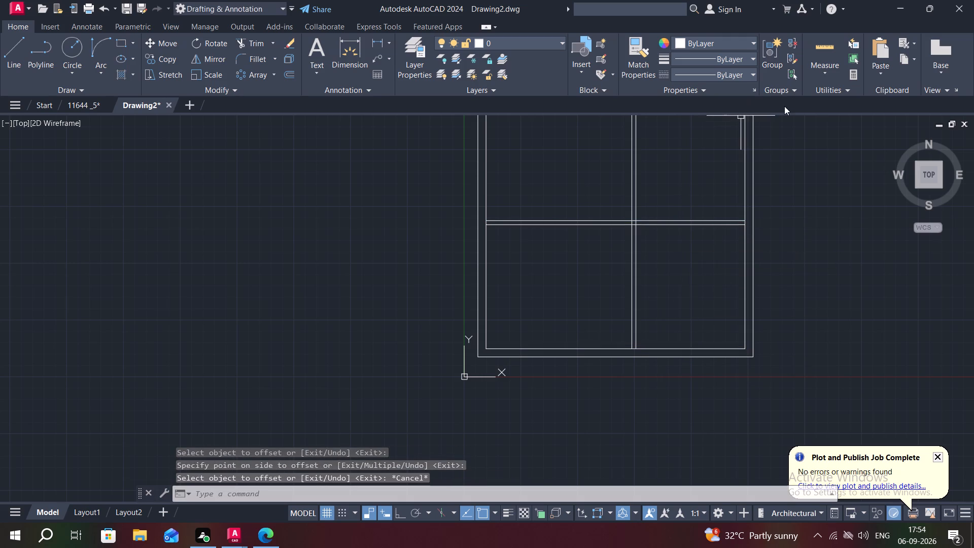
Trim both lines of the vertical partition below the horizontal partition.
type("TR")
key("space")
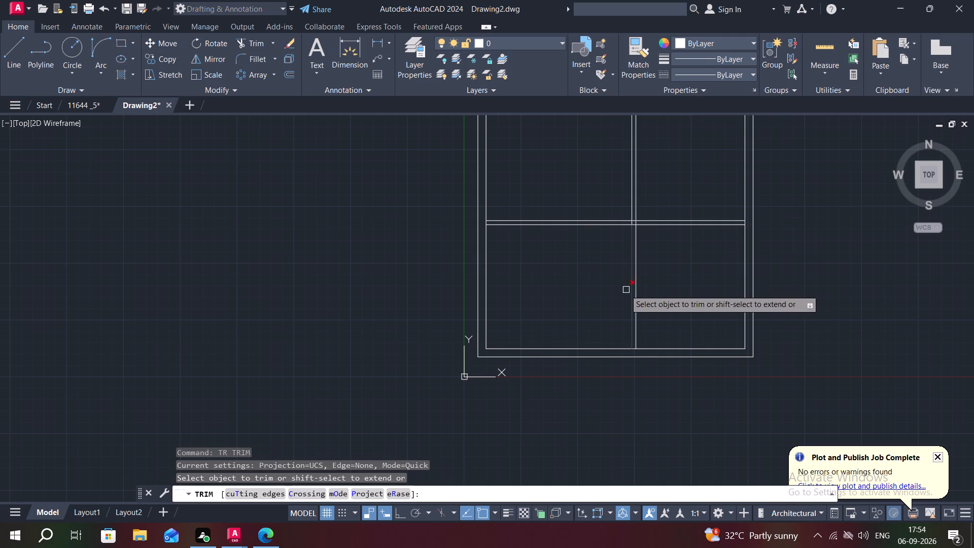
left_click_drag(610, 284, 668, 295)
key("Escape")
Quick-measure the large room below the horizontal partition.
left_click(820, 49)
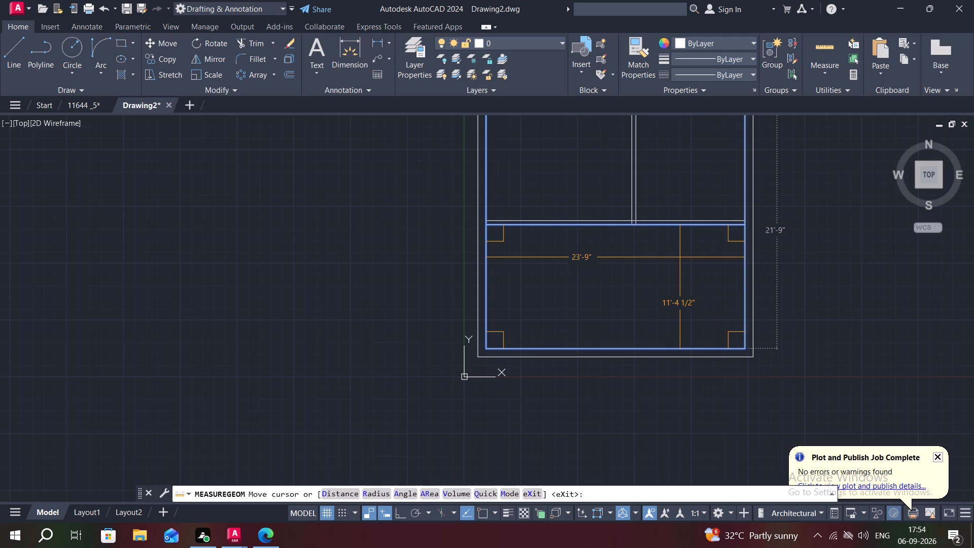
key("Escape")
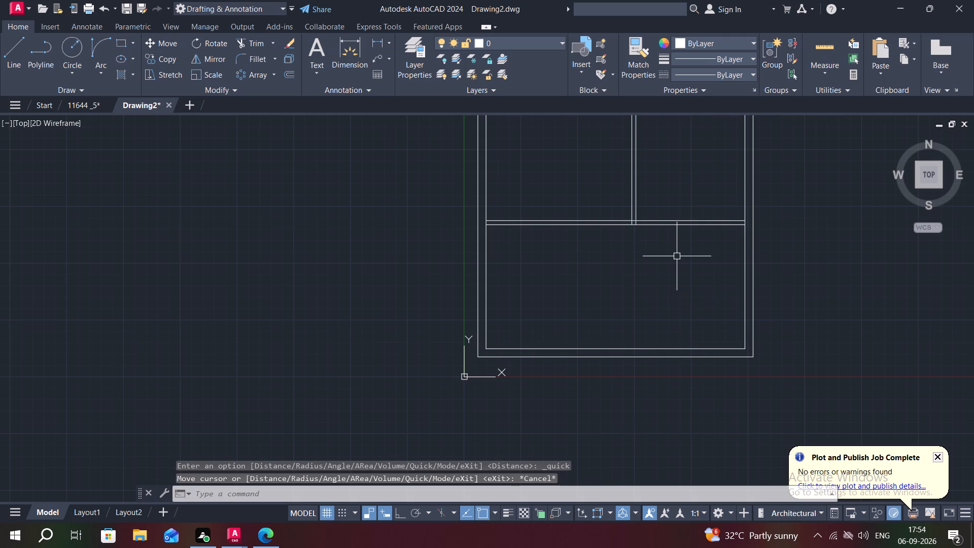
Offset the right inner wall line 16'4.5" into the plan to form the first face of a second vertical partition.
type("O")
key("space")
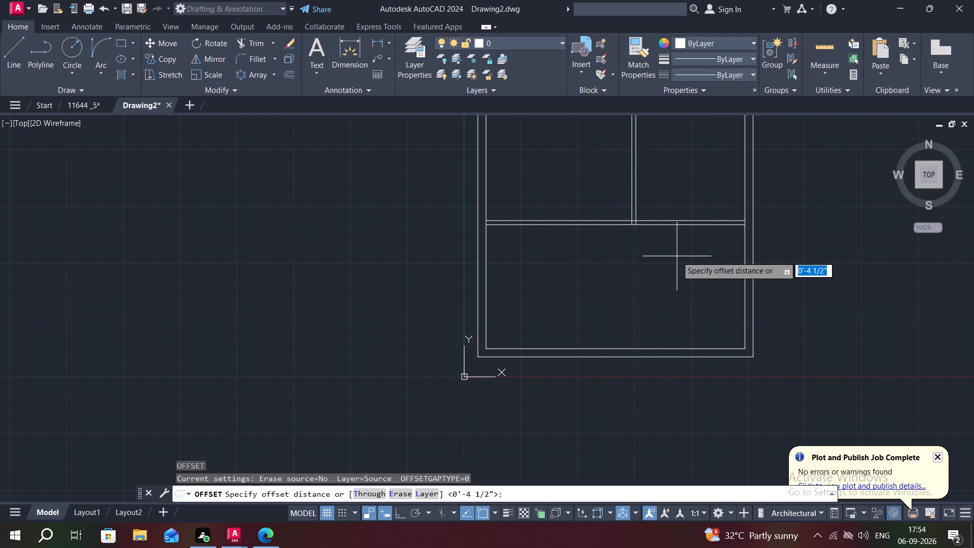
key("1")
key("6")
key("apostrophe")
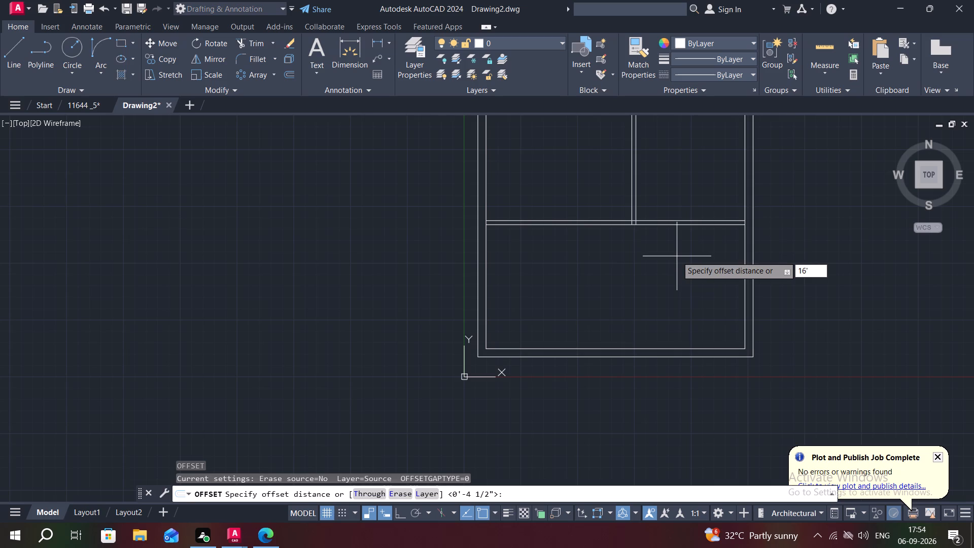
type("4.5\"")
key("space")
left_click(743, 286)
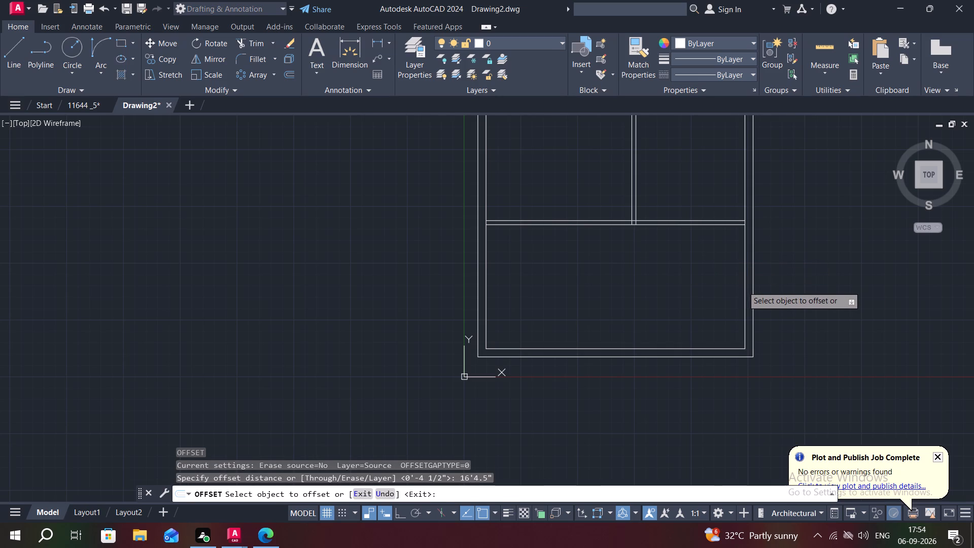
left_click(591, 292)
middle_click_drag(604, 287, 619, 367)
key("Escape")
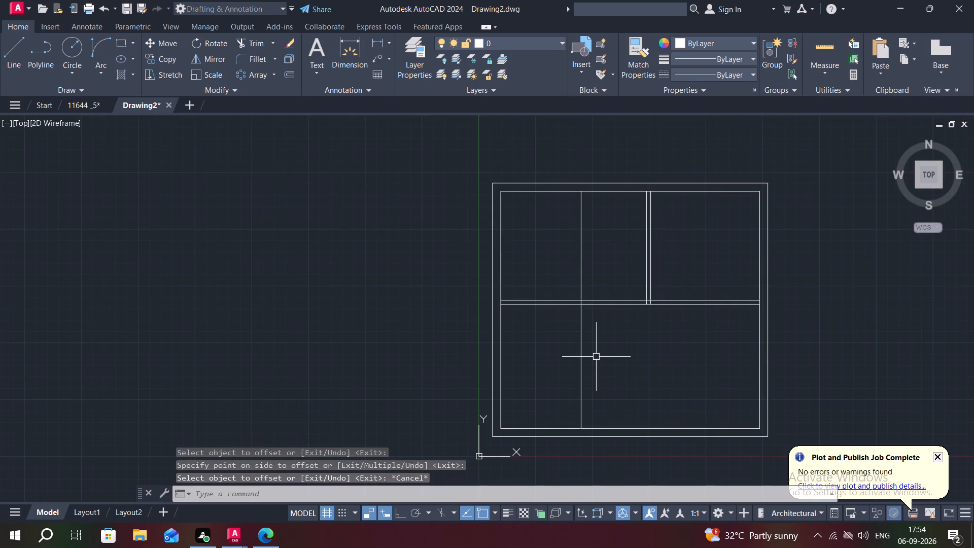
Trim the new vertical partition line above the horizontal partition.
key("t")
key("r")
key("space")
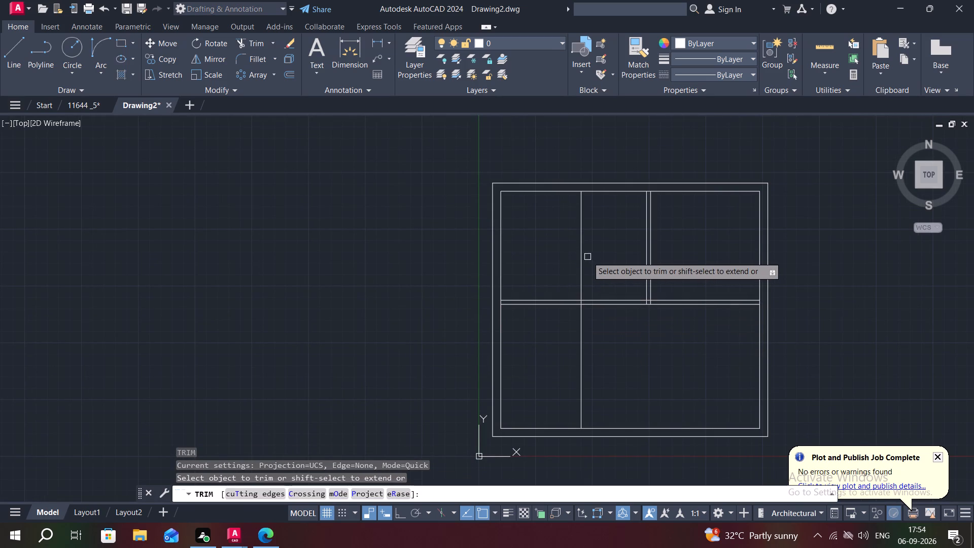
left_click(580, 253)
scroll(571, 320, "up", 5)
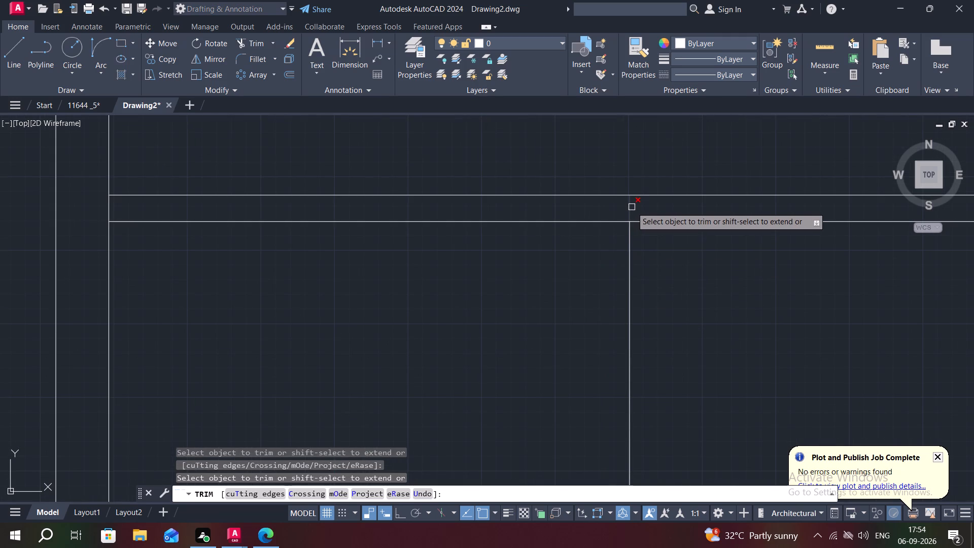
key("Escape")
Quick-measure the area around the horizontal partition and the upper vertical partition.
key("o")
key("space")
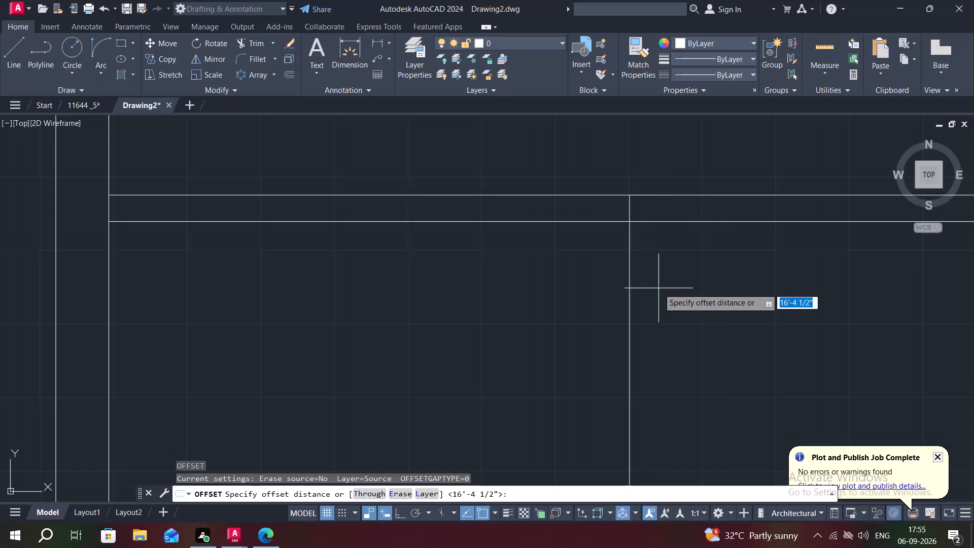
middle_click_drag(666, 303, 602, 268)
scroll(608, 273, "down", 2)
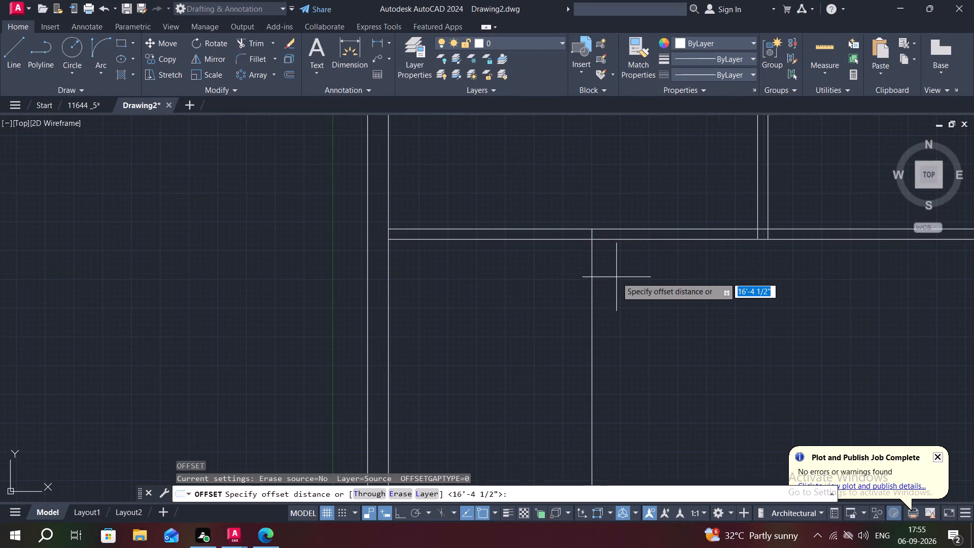
left_click(824, 53)
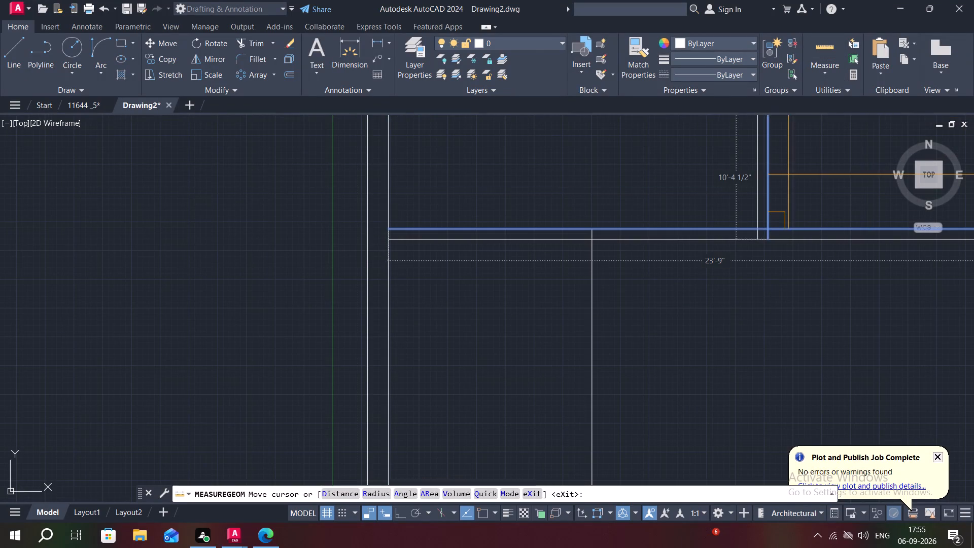
key("Escape")
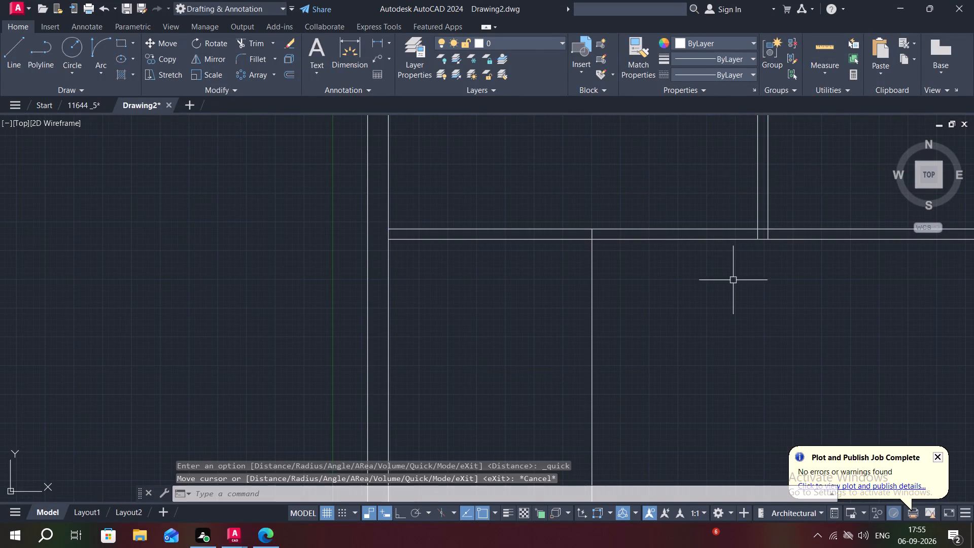
Offset the lower vertical partition line 4.5" to the left to form the partition's second face.
type("O")
key("space")
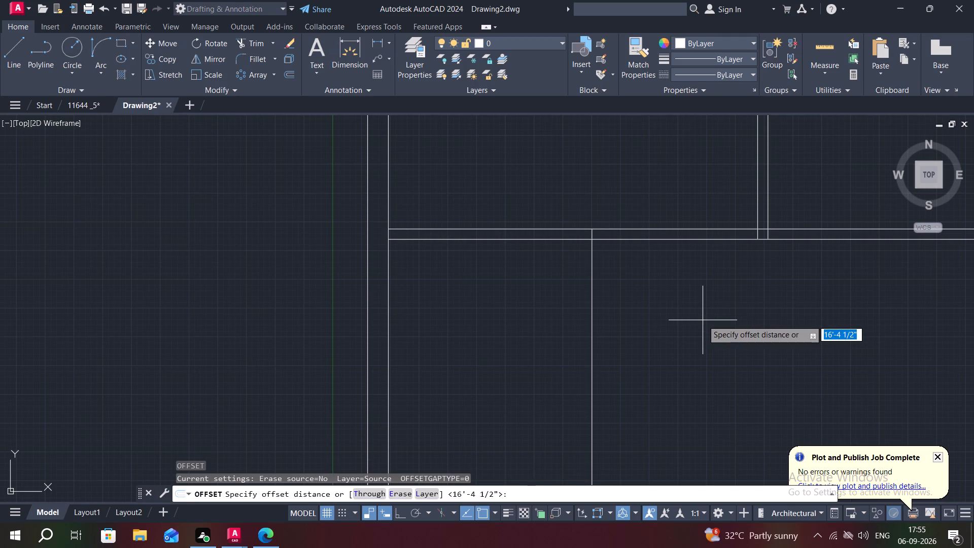
type("4.5")
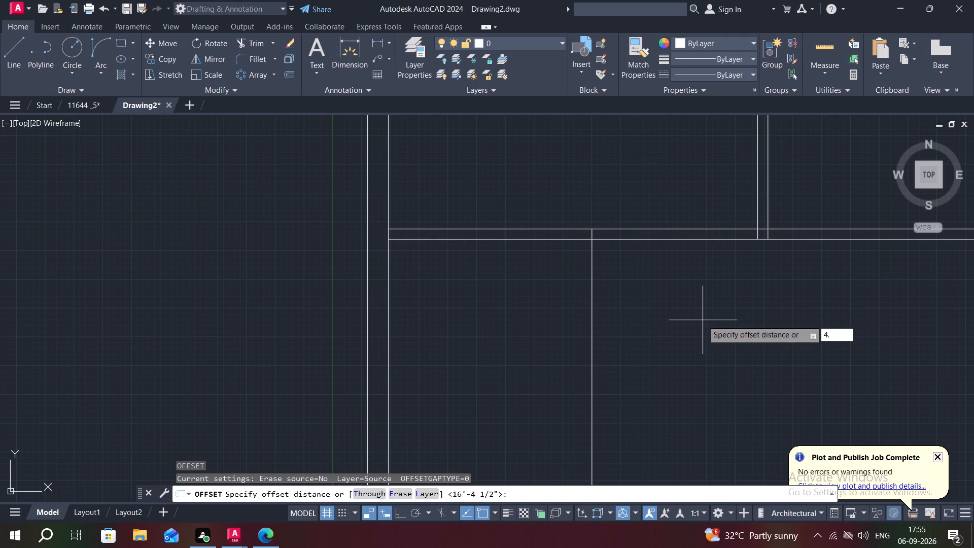
key("shift+quotedbl")
key("space")
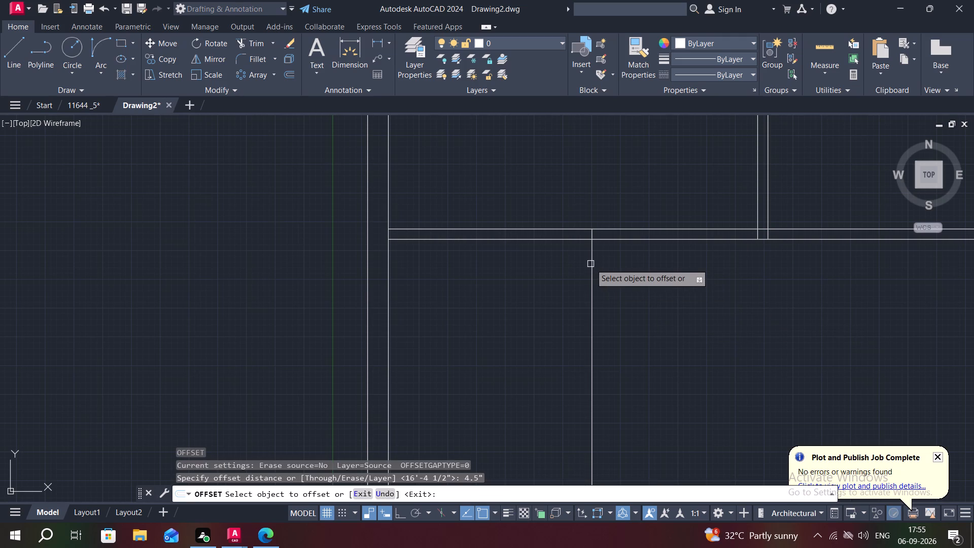
left_click(590, 264)
left_click(499, 279)
key("Escape")
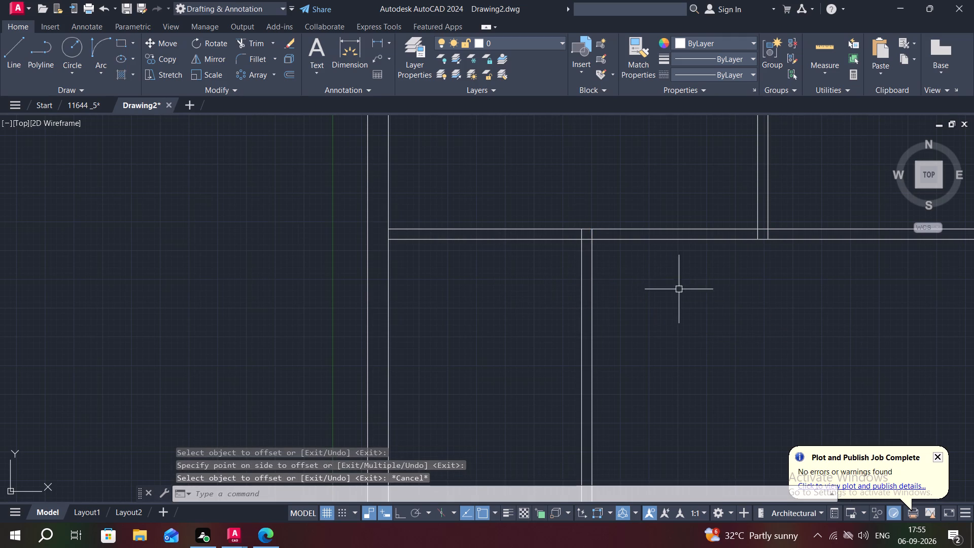
Offset the bottom inner wall line 7' upward to form the first face of a lower horizontal partition.
middle_click_drag(675, 290, 680, 189)
scroll(683, 208, "down", 2)
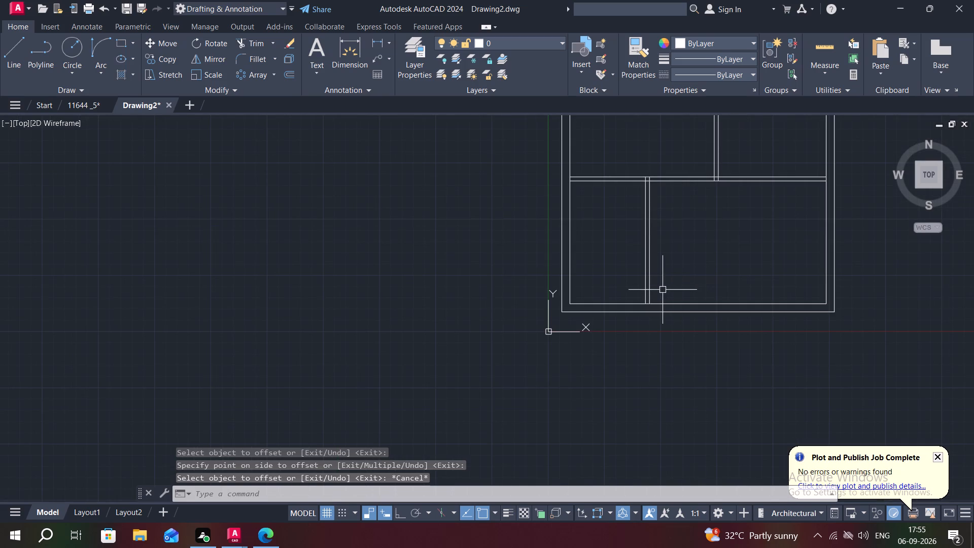
key("Escape")
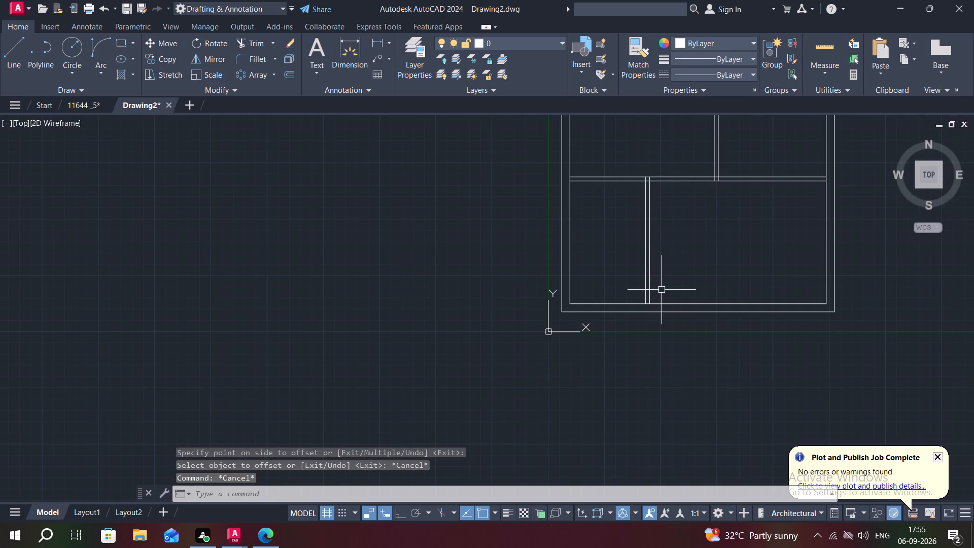
type("O")
key("space")
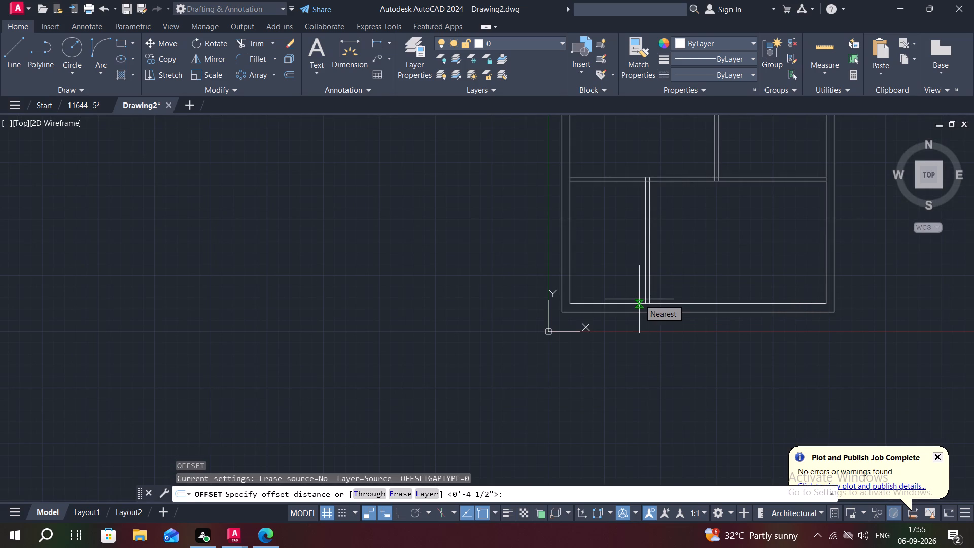
key("7")
type("'")
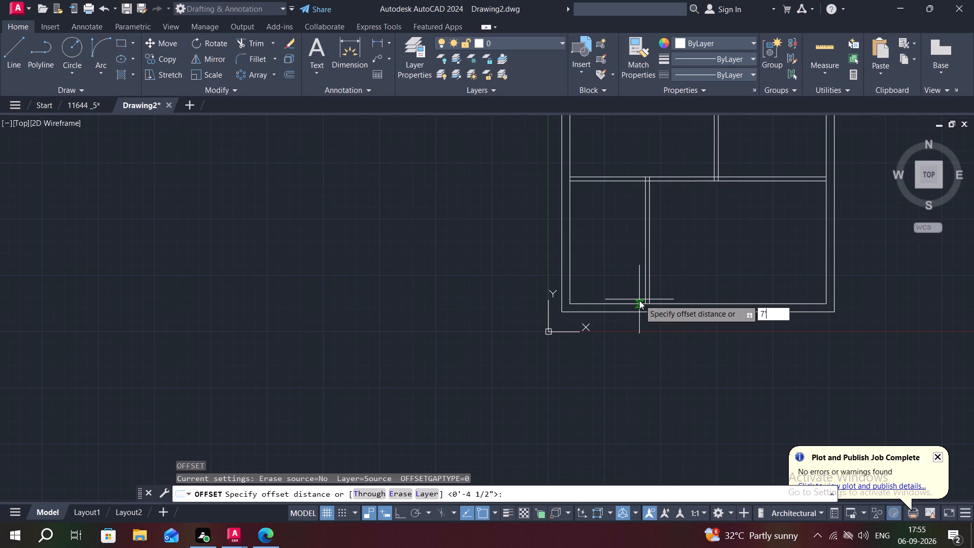
key("space")
left_click(630, 305)
left_click(633, 203)
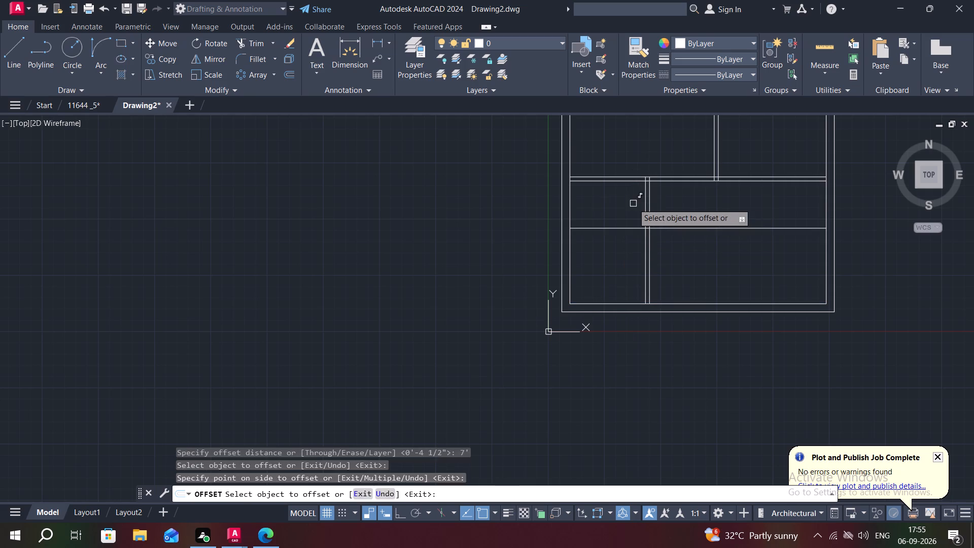
key("Escape")
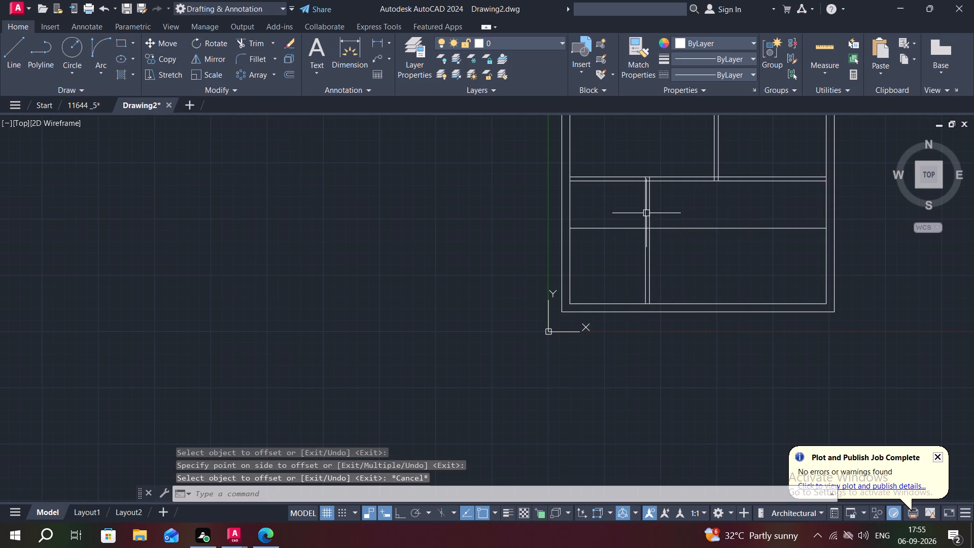
Offset the upper horizontal partition's lower line 4' downward to form the lower horizontal partition's other face.
type("O")
key("space")
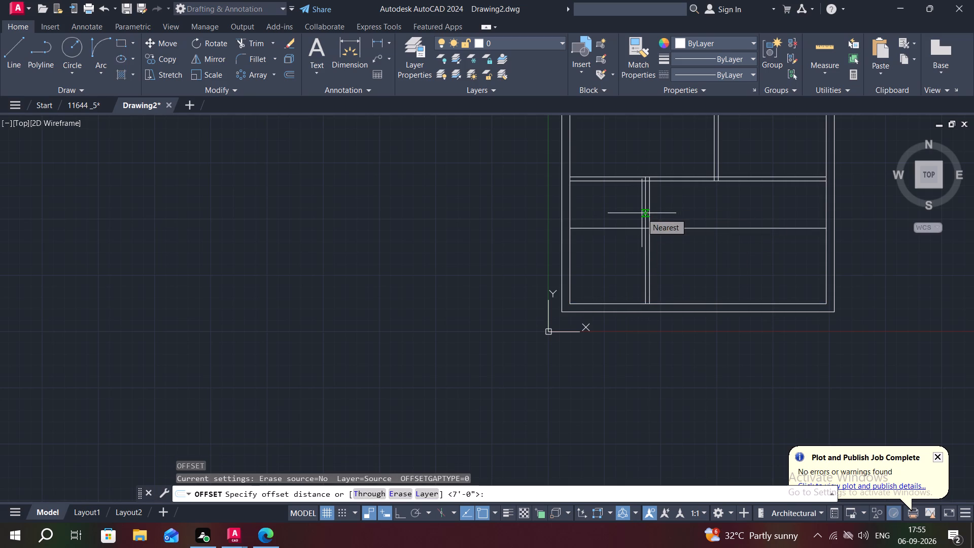
type("4'")
key("space")
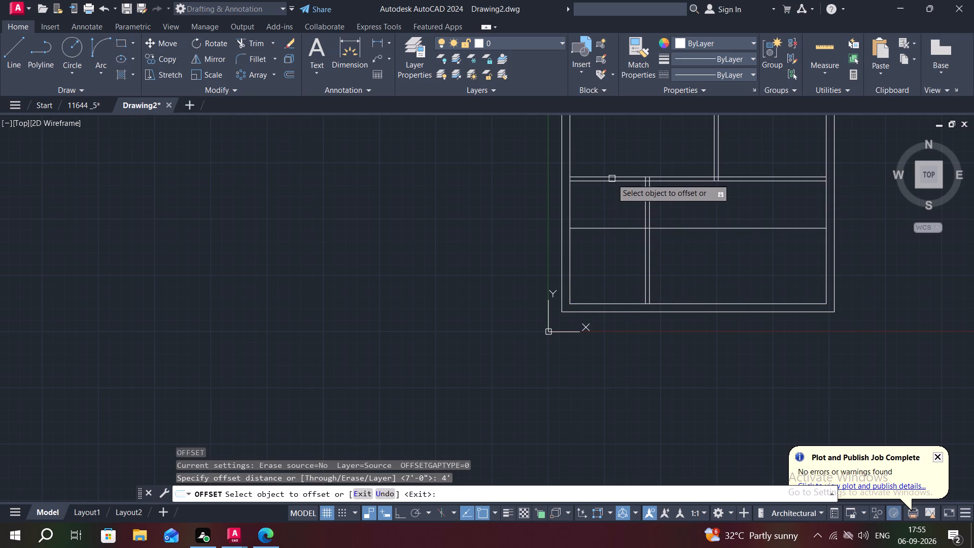
left_click(613, 179)
left_click(611, 228)
key("Escape")
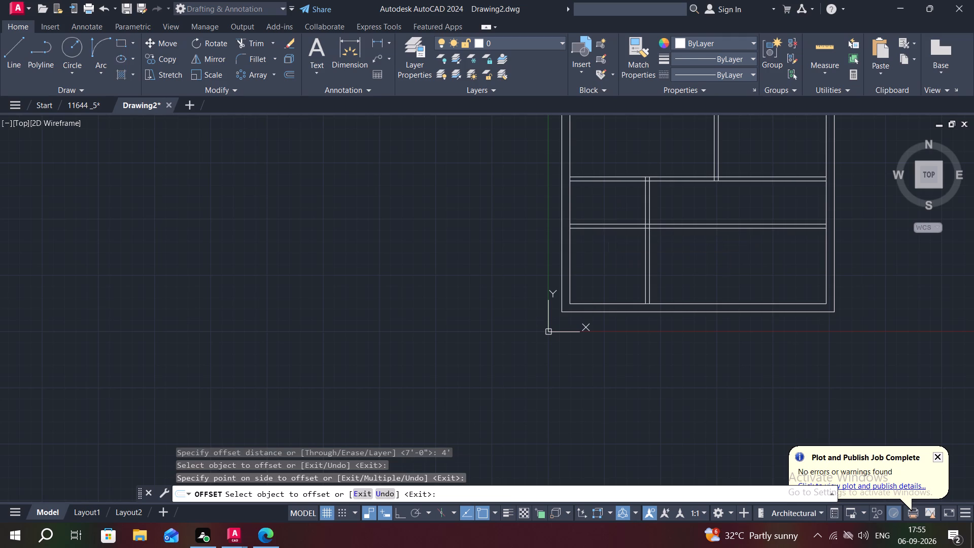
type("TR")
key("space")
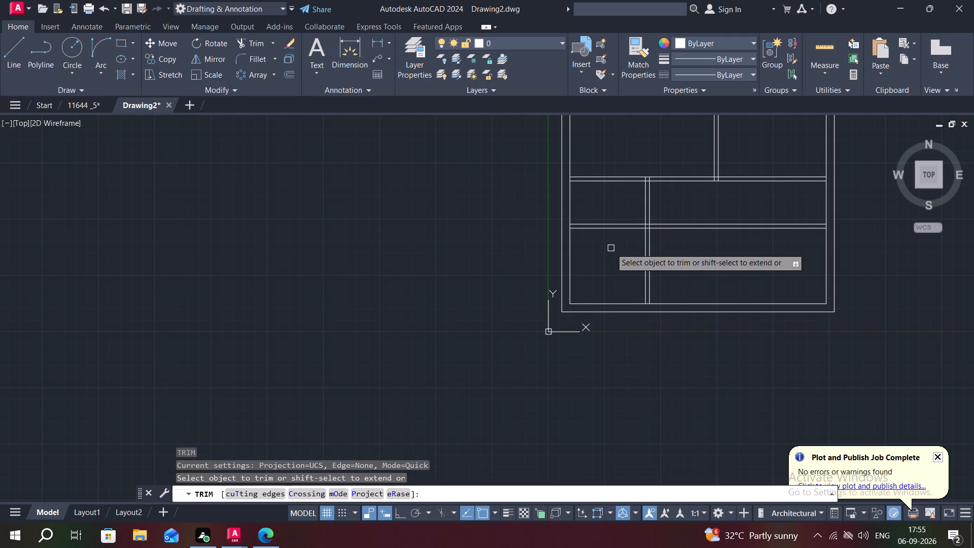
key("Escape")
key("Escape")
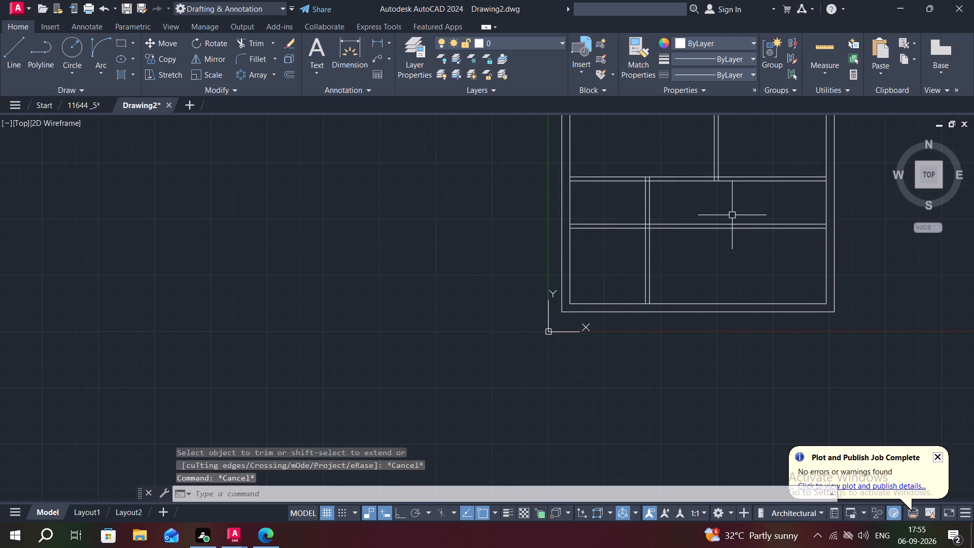
Trim both lower horizontal partition lines to the right of the lower vertical partition.
type("TR")
key("space")
left_click_drag(729, 215, 736, 243)
key("Escape")
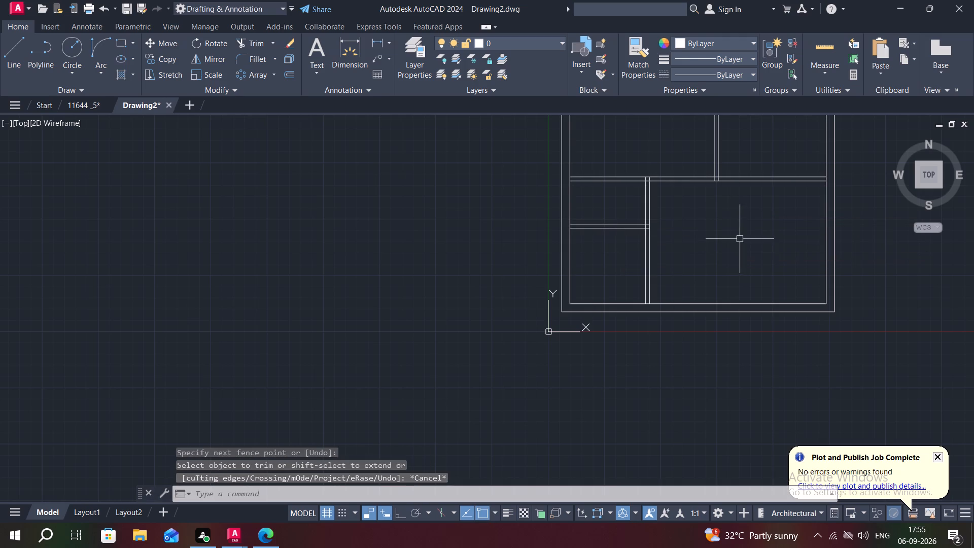
Draw a rectangle in the empty space to the right of the floor plan, starting from its upper-left corner.
middle_click_drag(739, 238, 433, 310)
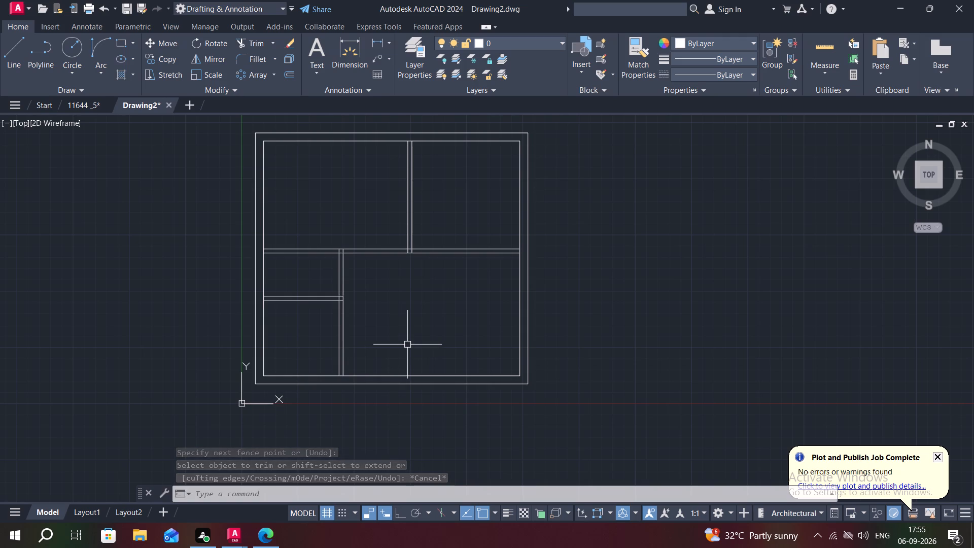
left_click(133, 39)
left_click(144, 59)
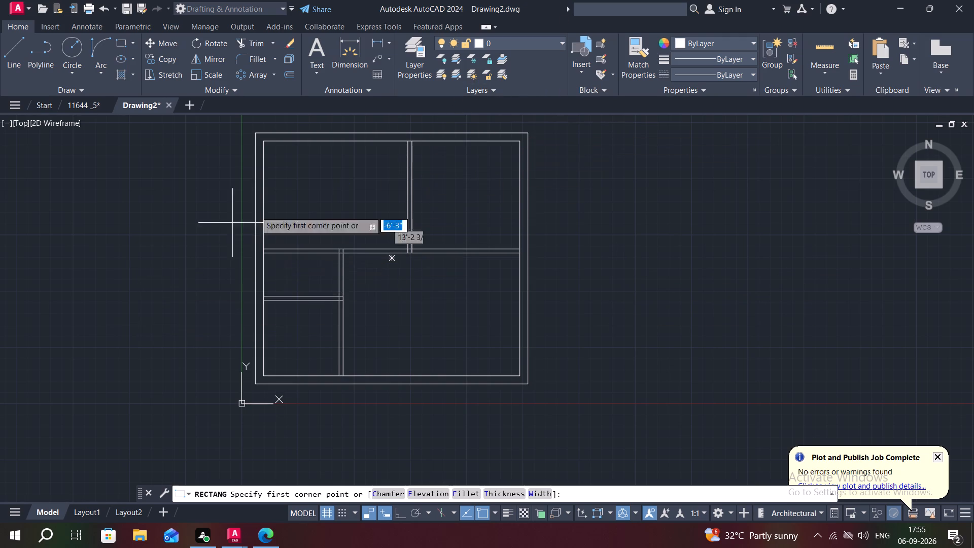
left_click(129, 43)
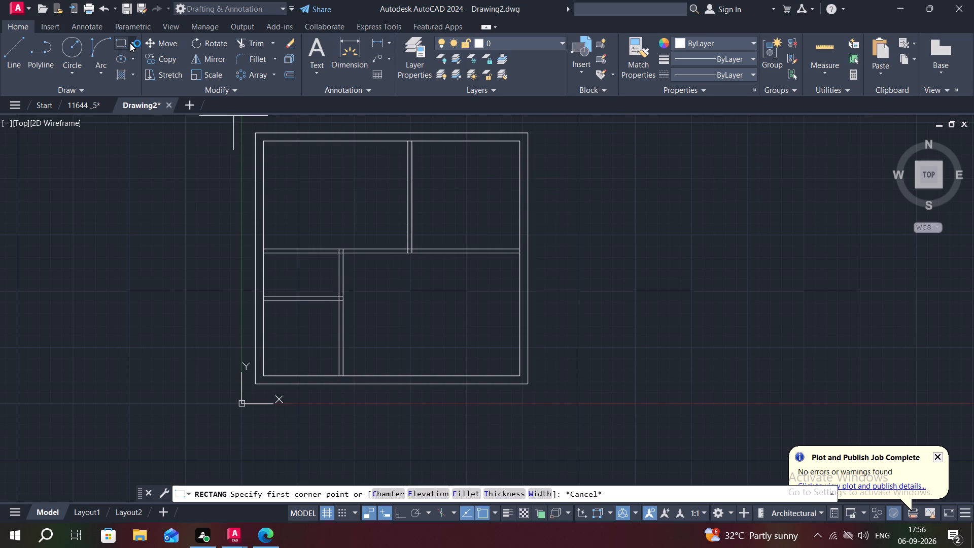
left_click(132, 42)
left_click(131, 68)
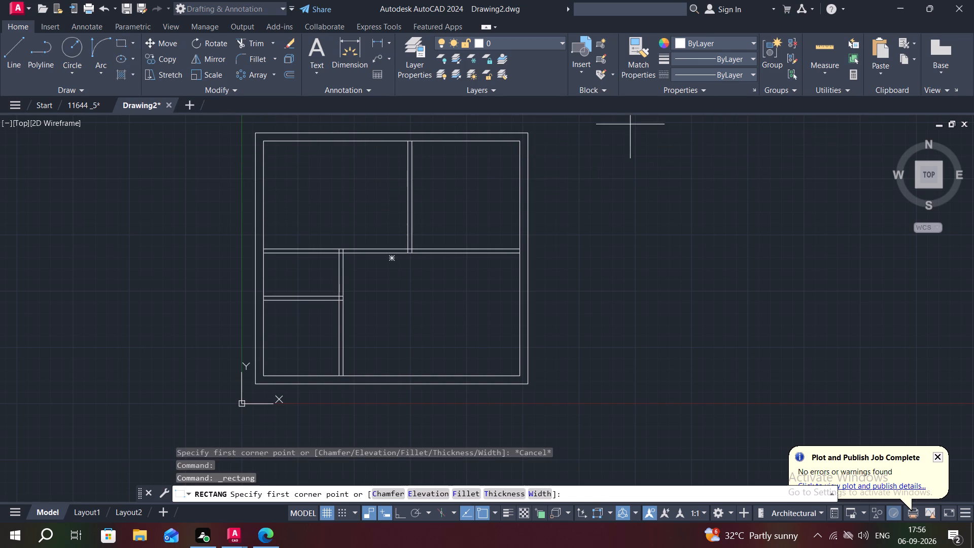
left_click(580, 131)
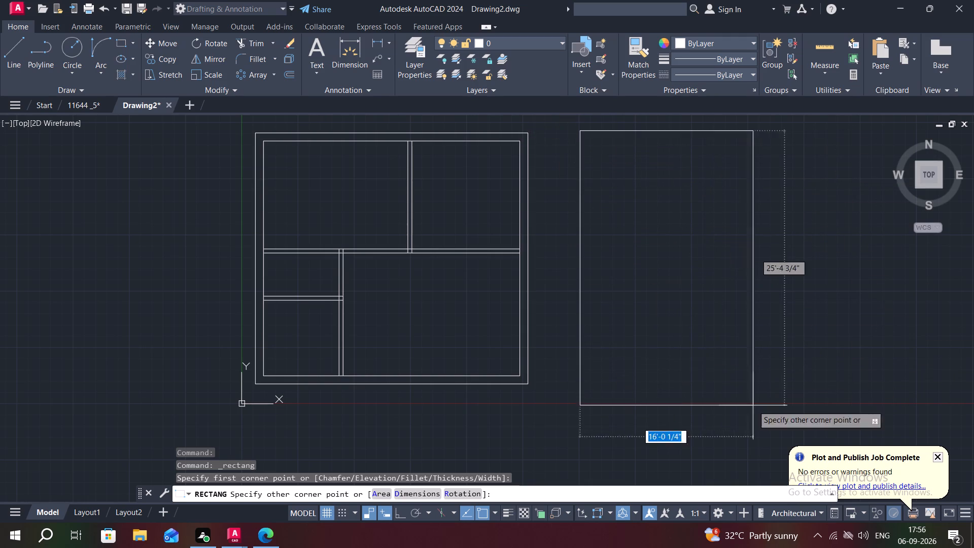
middle_click_drag(653, 370, 682, 470)
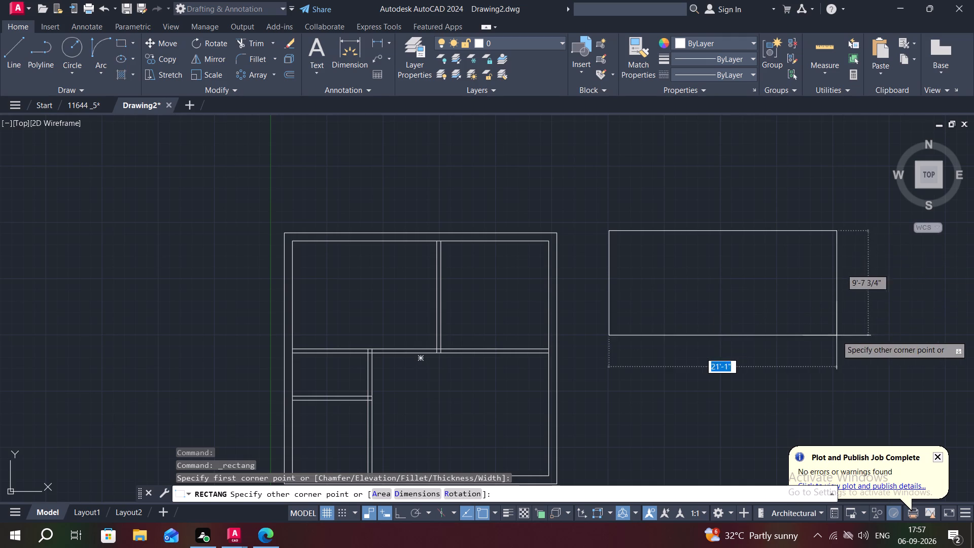
middle_click_drag(837, 335, 779, 281)
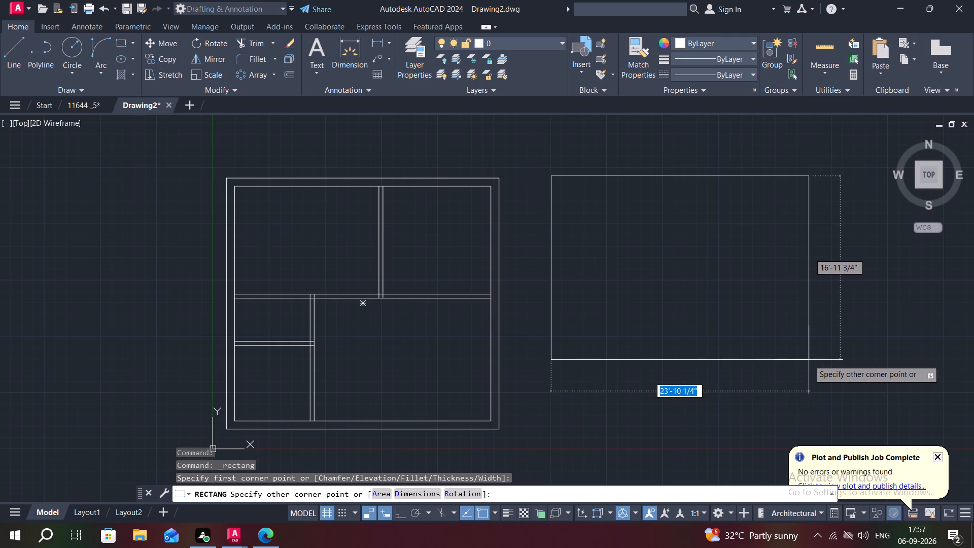
middle_click_drag(809, 360, 822, 340)
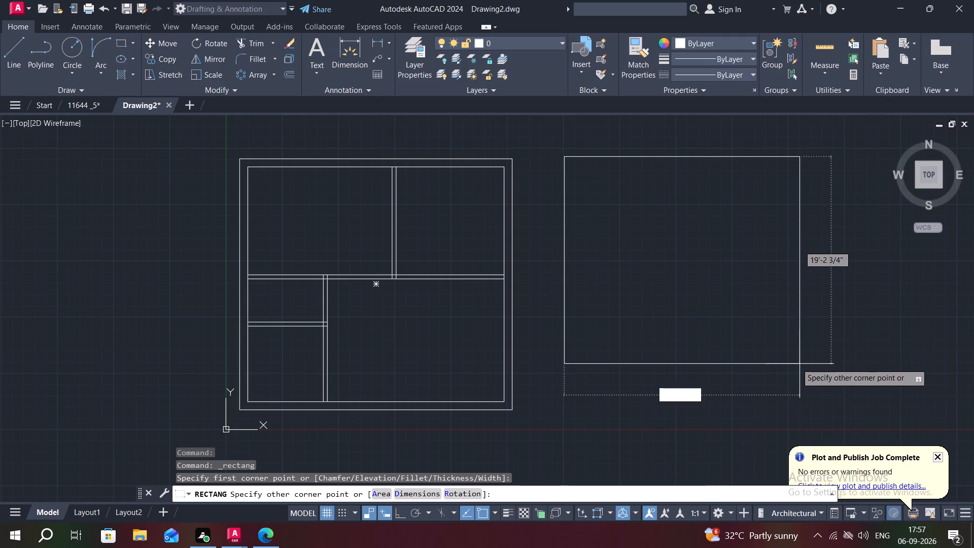
middle_click_drag(799, 365, 776, 356)
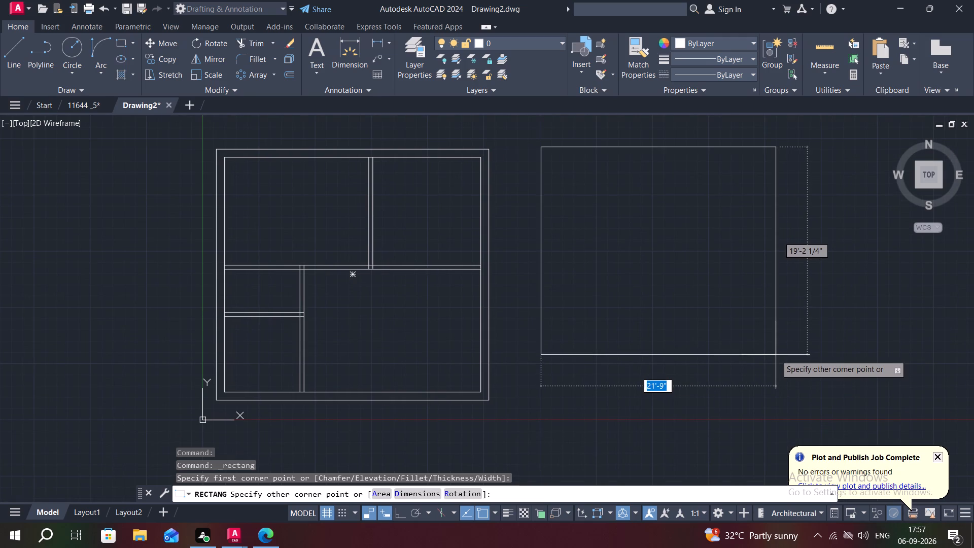
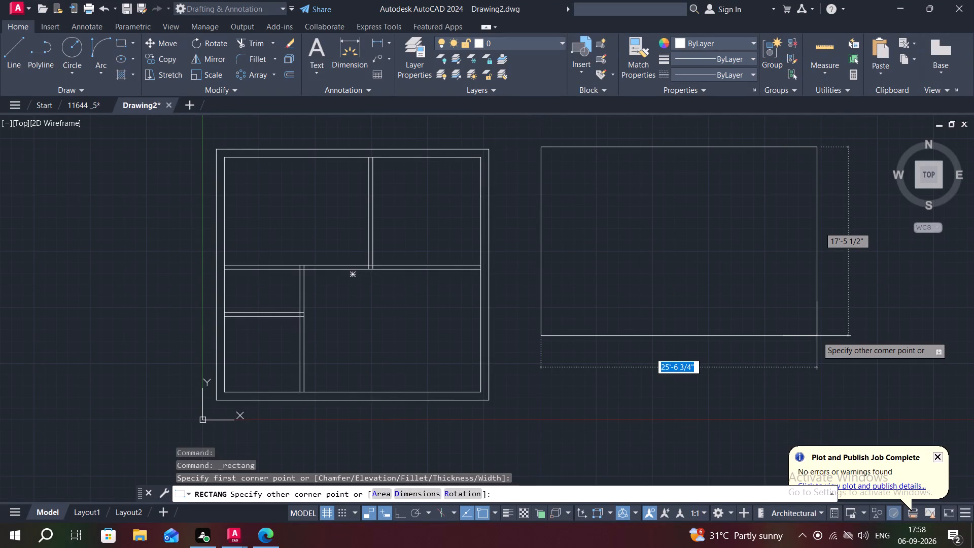
Switch the rectangle beside the floor plan to the Dimensions option to define it by length and width.
type("D")
key("space")
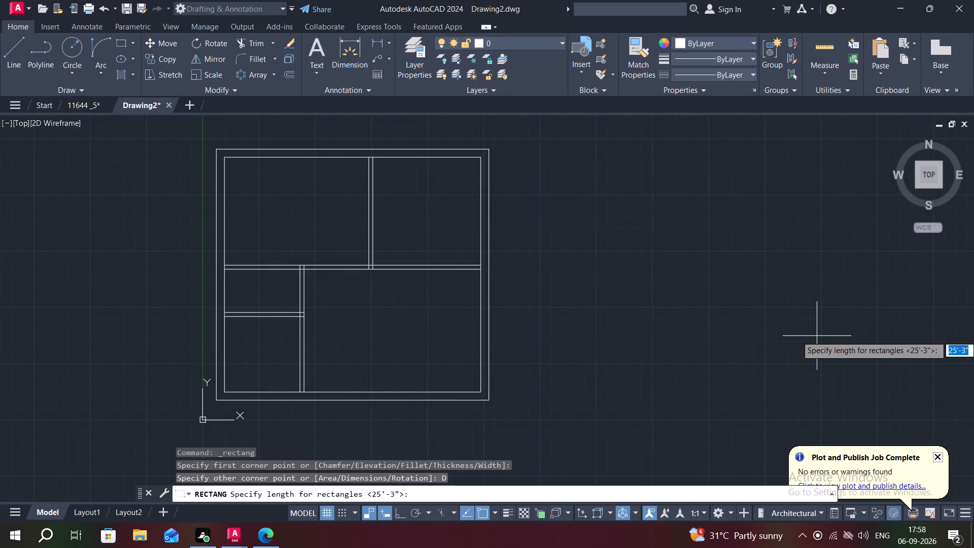
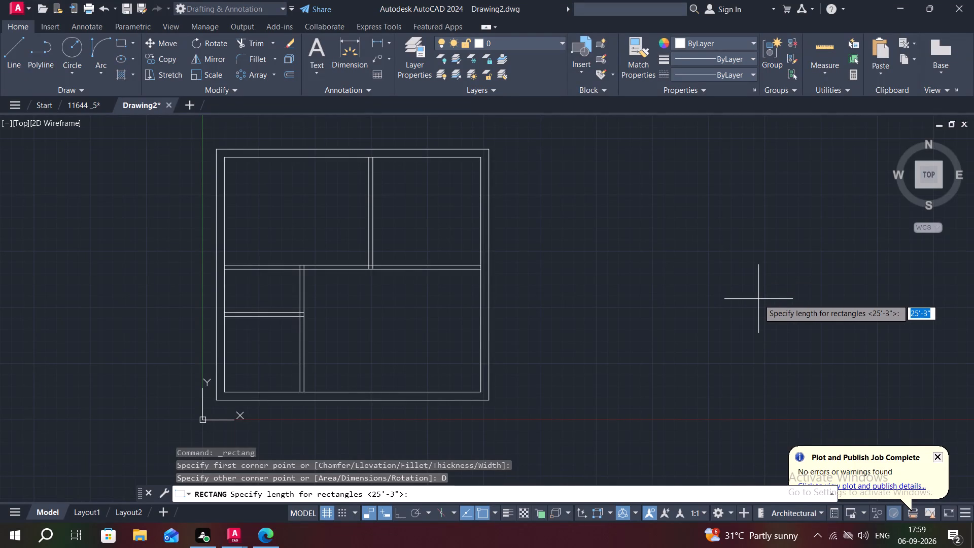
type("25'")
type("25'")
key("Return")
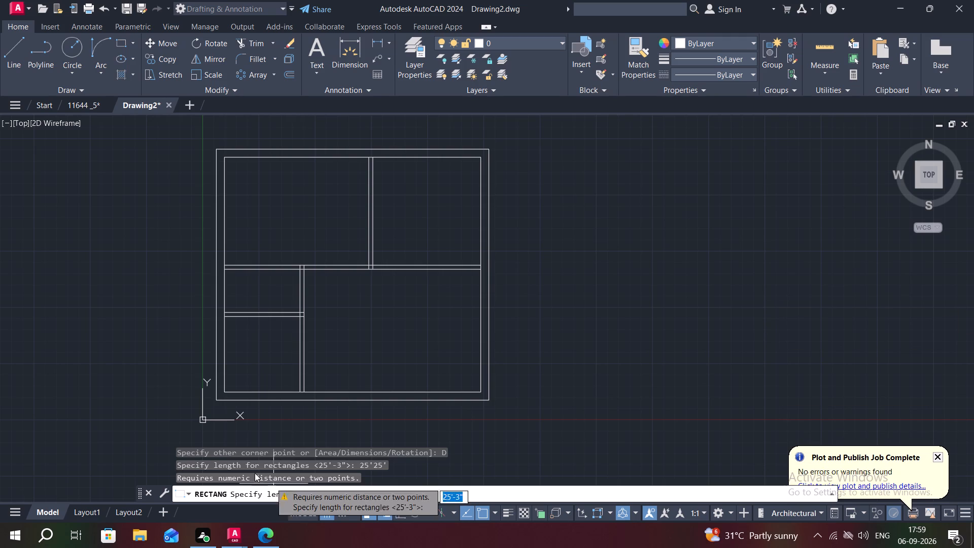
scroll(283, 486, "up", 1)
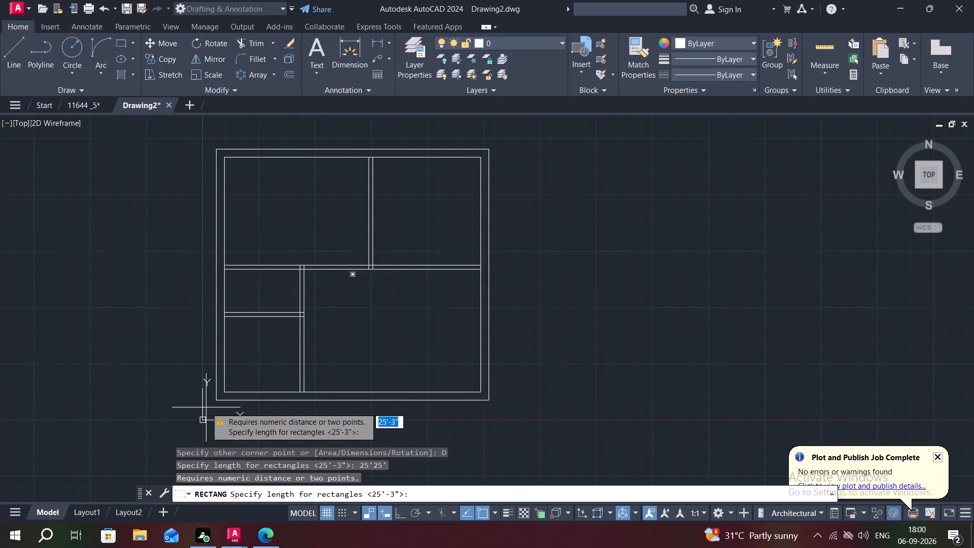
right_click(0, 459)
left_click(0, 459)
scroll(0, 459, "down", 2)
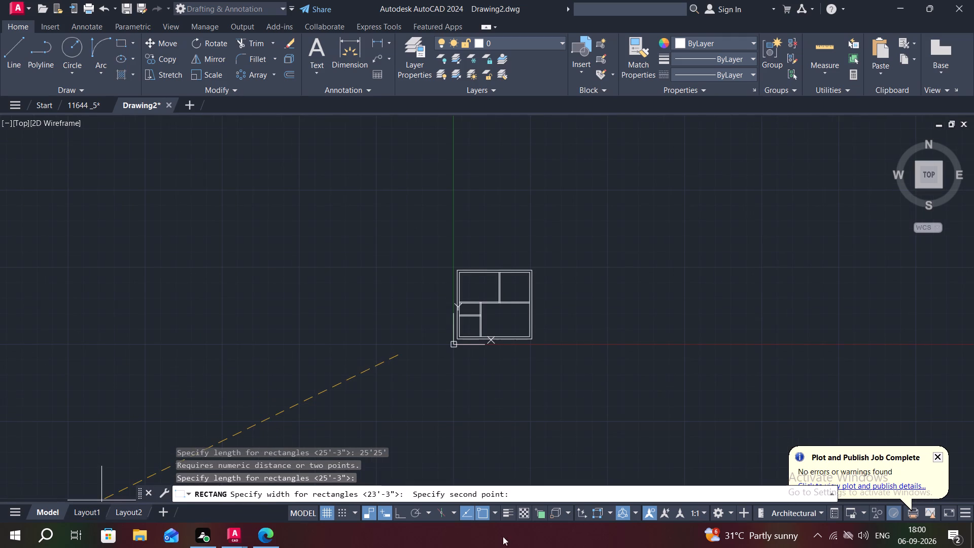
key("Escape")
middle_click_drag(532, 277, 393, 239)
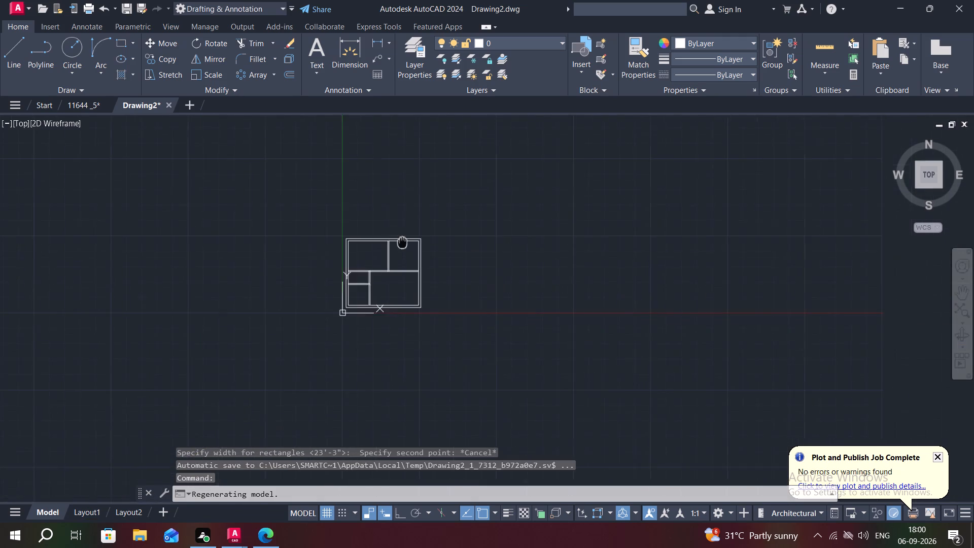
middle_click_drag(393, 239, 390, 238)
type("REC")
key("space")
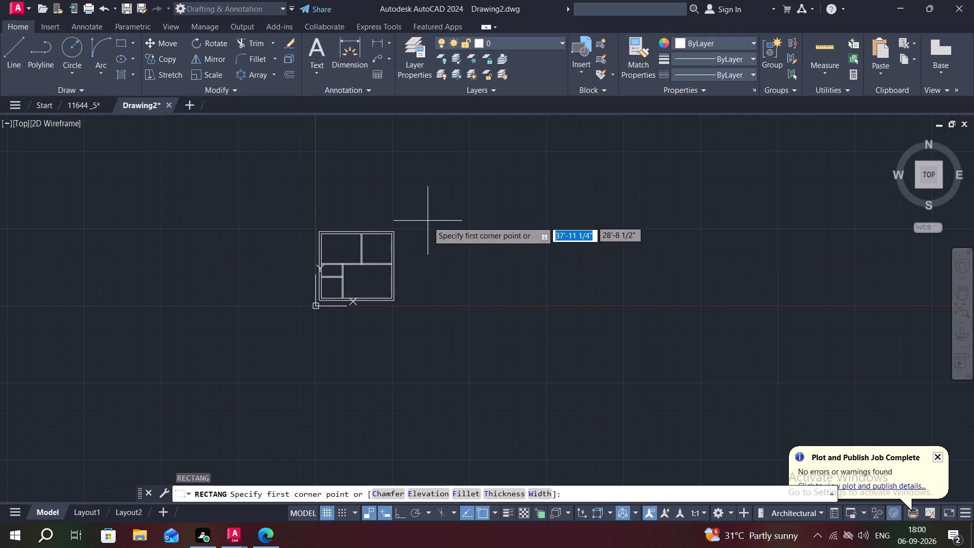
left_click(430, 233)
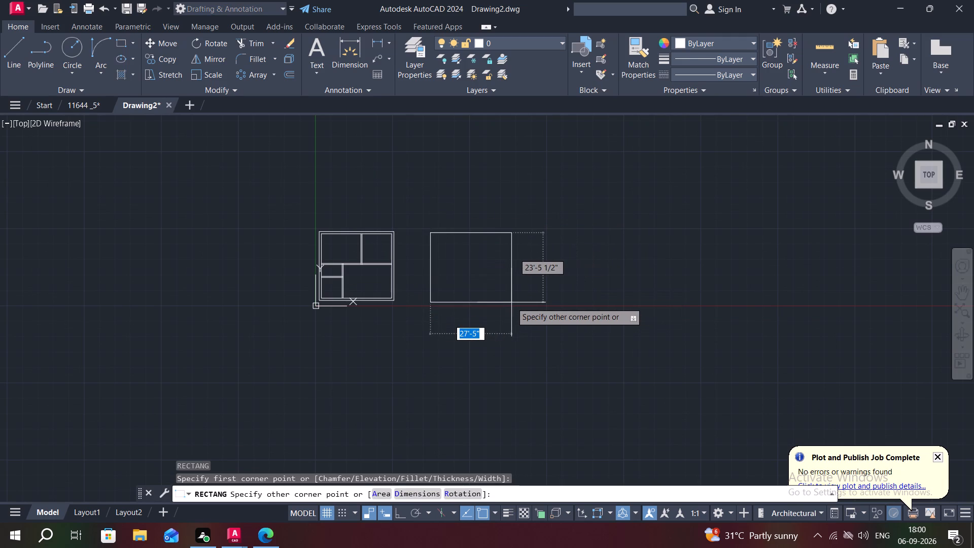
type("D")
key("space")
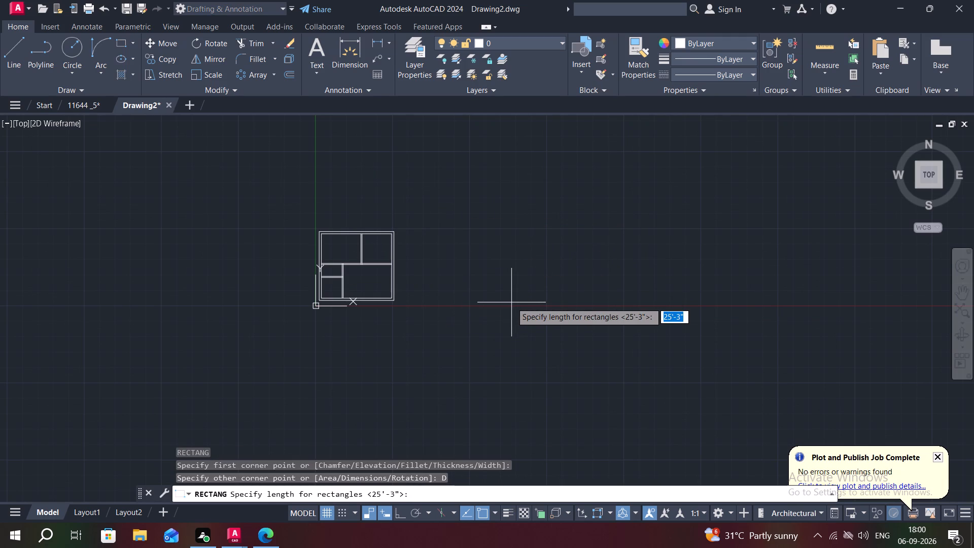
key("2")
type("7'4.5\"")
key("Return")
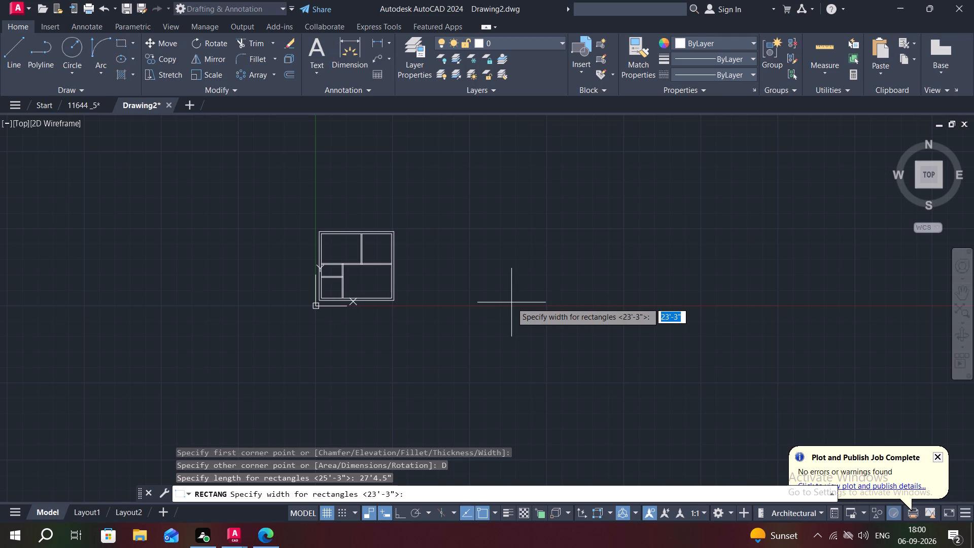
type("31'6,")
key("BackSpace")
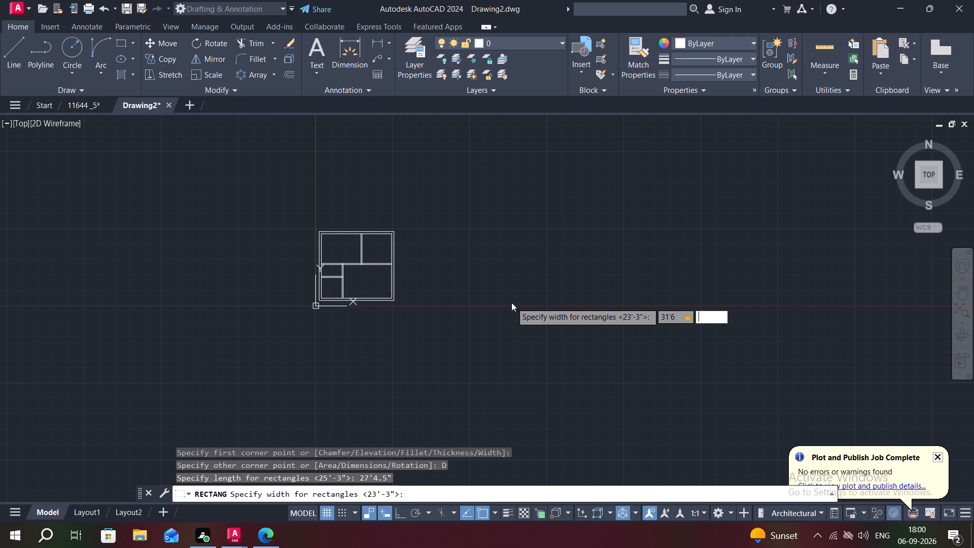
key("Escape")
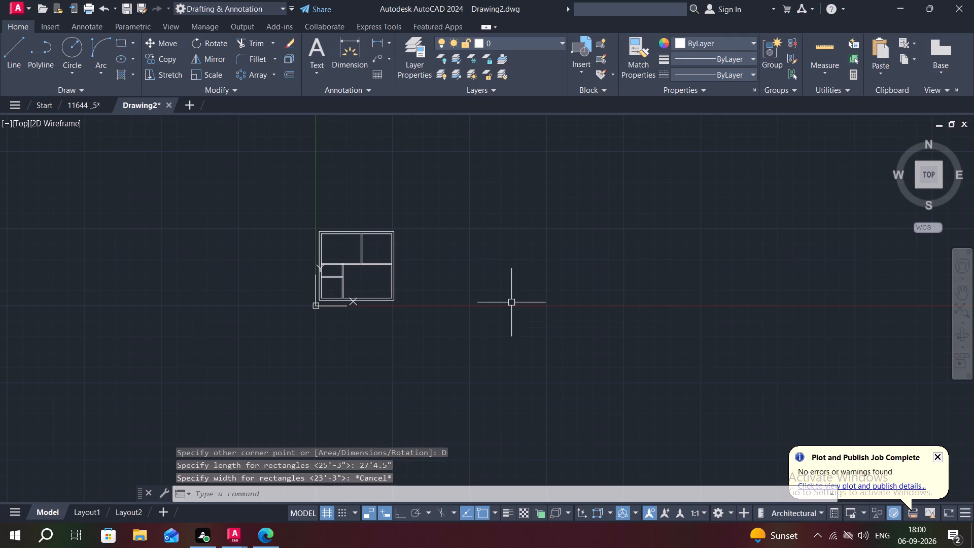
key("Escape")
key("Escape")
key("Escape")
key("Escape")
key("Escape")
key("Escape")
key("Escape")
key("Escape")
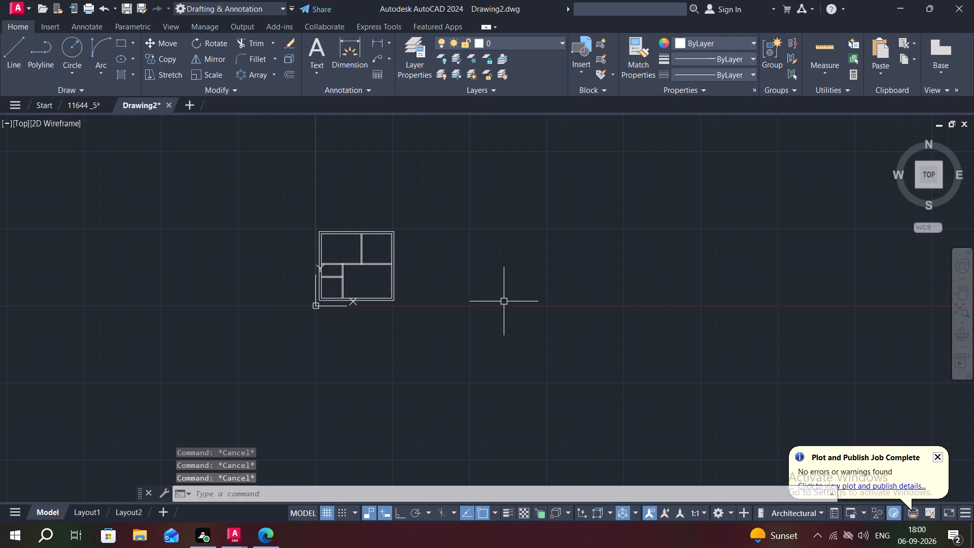
Draw a rectangle beside the floor plan using the Dimensions option, with length 27'4.5" and width 31'6.5".
key("r")
key("e")
type("C")
key("space")
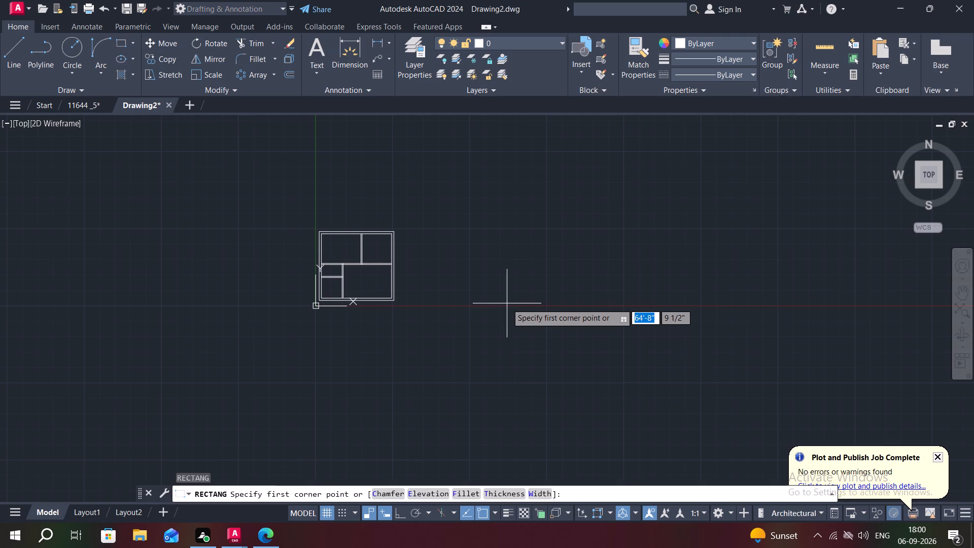
left_click(447, 257)
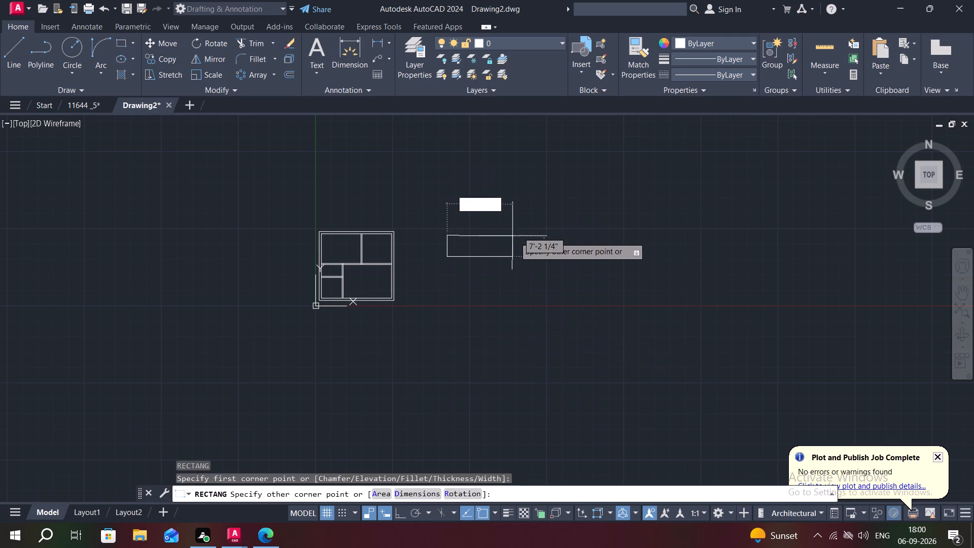
type("D 2")
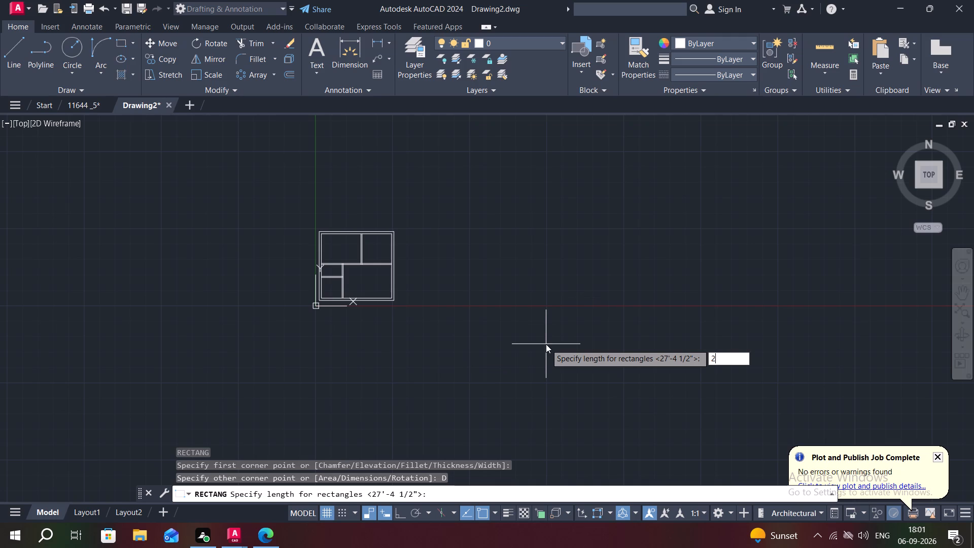
type("7'4")
type(".5\"")
key("Return")
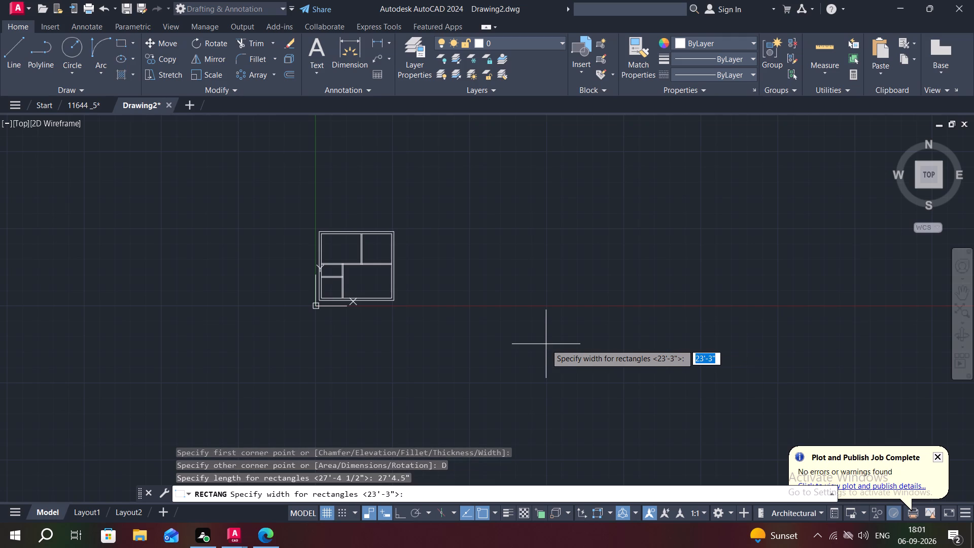
type("31")
key("apostrophe")
key("6")
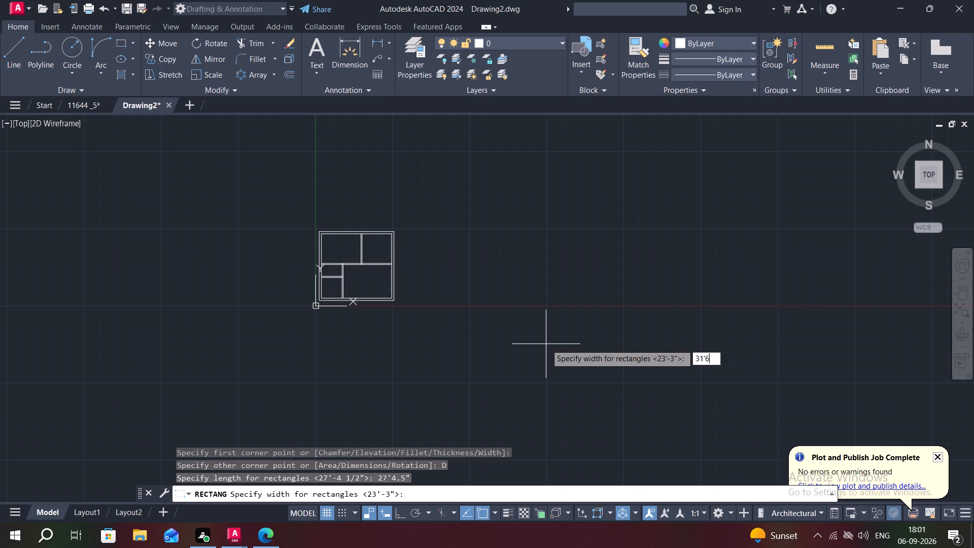
type(".5")
key("shift+quotedbl")
key("Return")
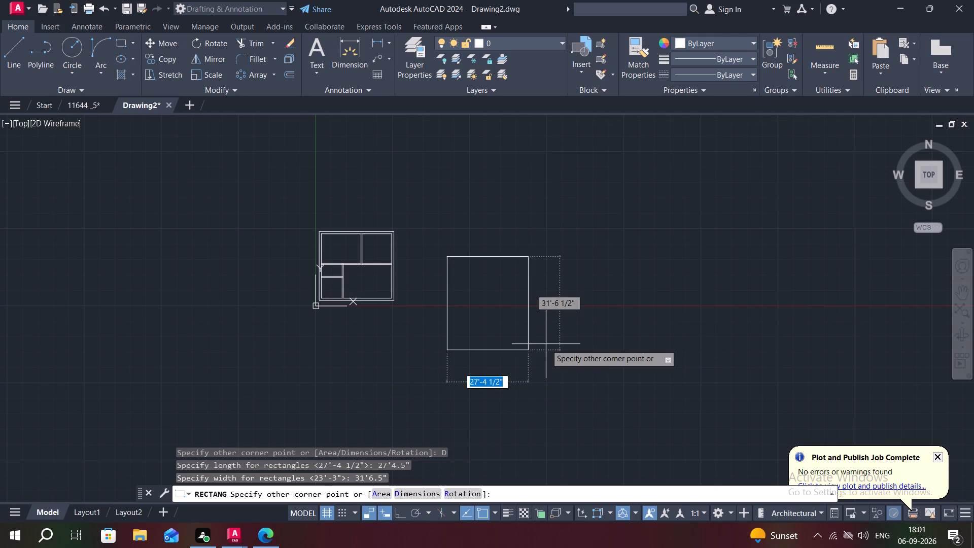
left_click(541, 342)
Move the new rectangle by its lower-left corner about 11'-5" upward and slightly toward the existing floor plan.
scroll(502, 321, "up", 1)
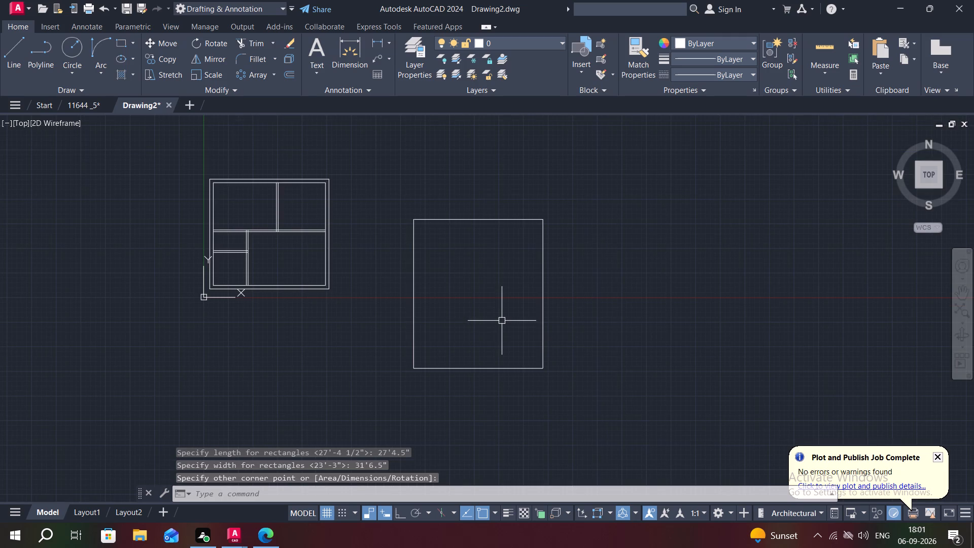
key("m")
key("space")
left_click(542, 362)
right_click(542, 362)
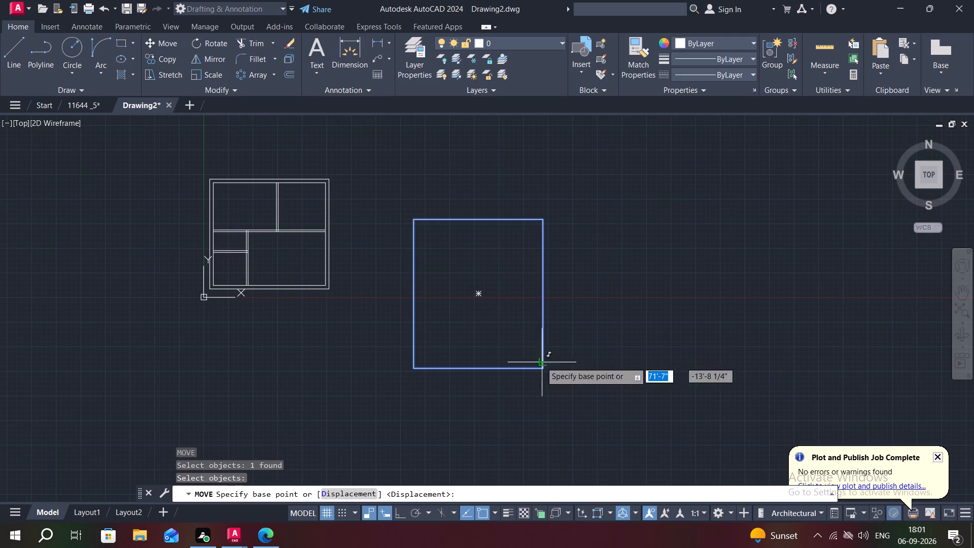
left_click(412, 368)
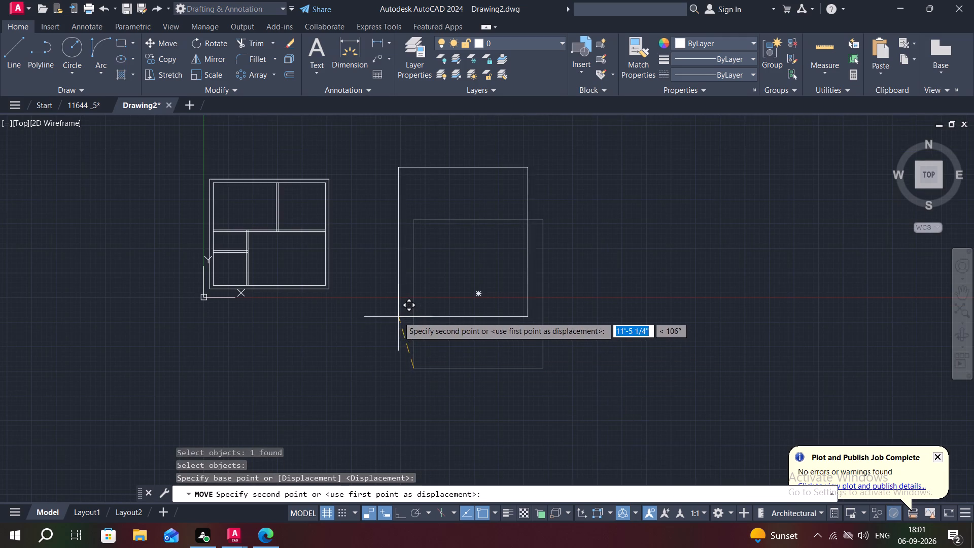
left_click(396, 316)
middle_click_drag(438, 254, 456, 288)
key("Escape")
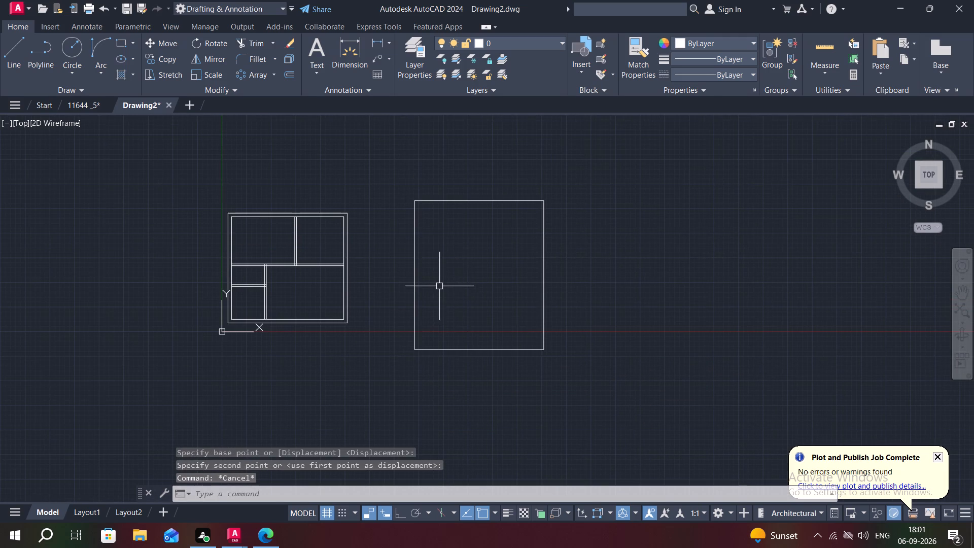
Offset the new rectangle 9" inward to form the outer wall thickness.
type("O 9\"")
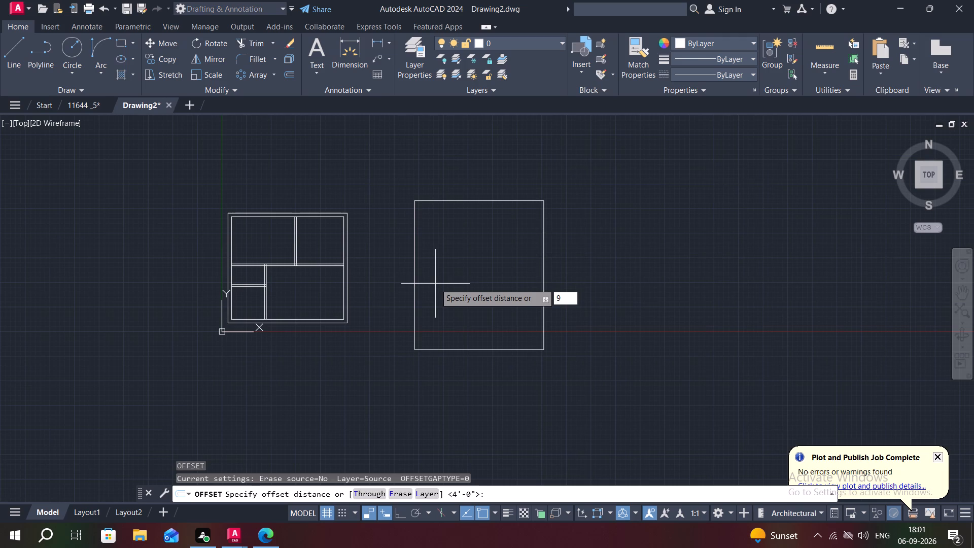
key("space")
left_click(415, 269)
left_click(461, 291)
key("Escape")
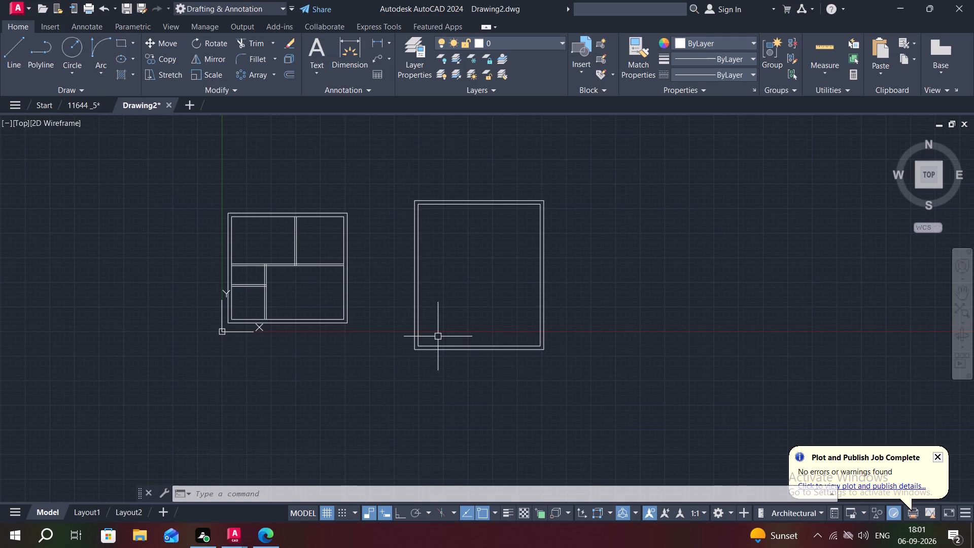
Offset the second plan's inner wall rectangle 11'1.5" inward.
type("O")
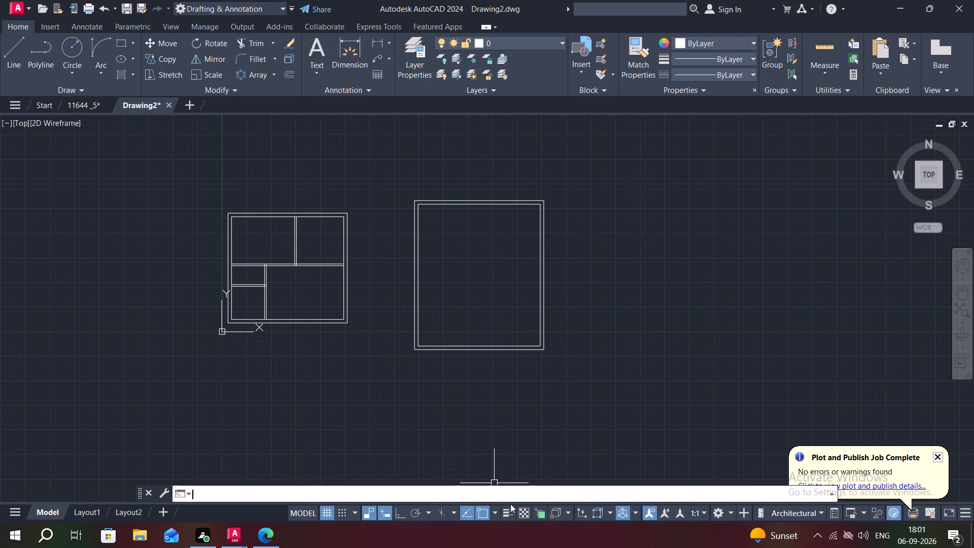
key("space")
type("11'")
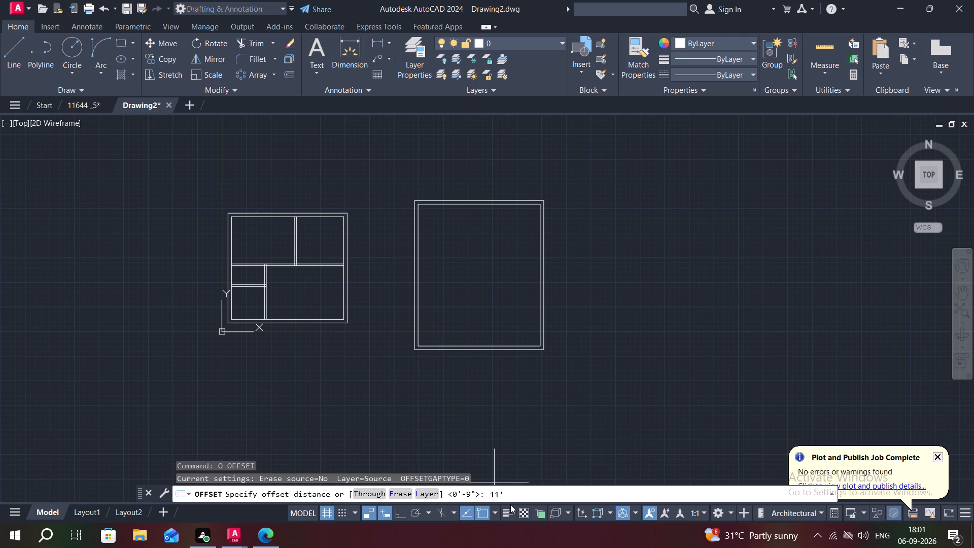
type("1.5\"")
key("Return")
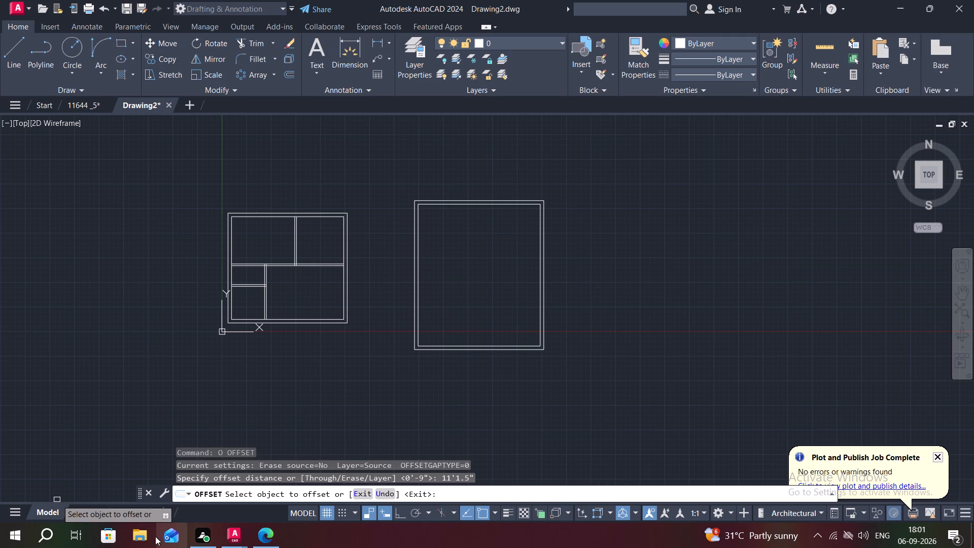
left_click(420, 283)
left_click(466, 309)
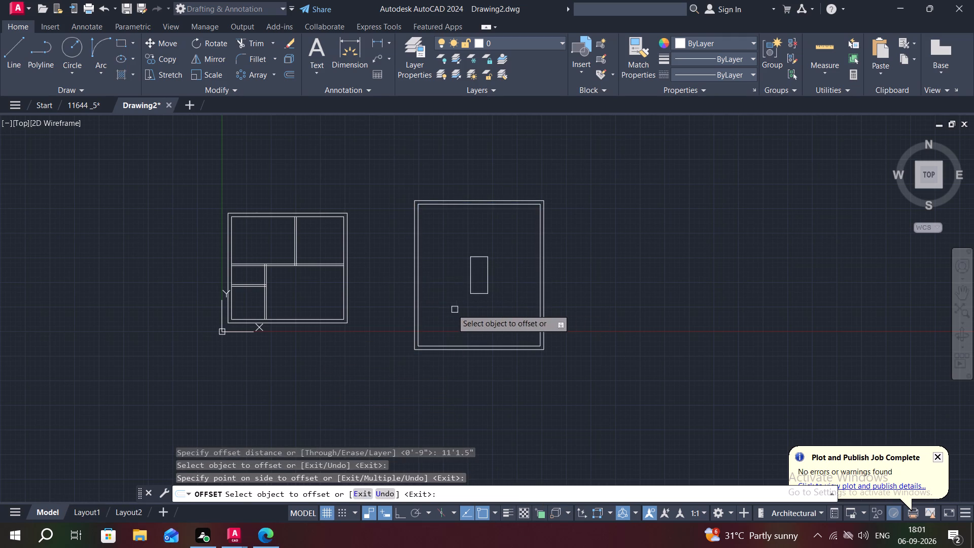
key("Escape")
Break the second plan's inner wall rectangle at its upper-left and lower-left corners using Break at Point.
middle_click_drag(442, 311, 396, 303)
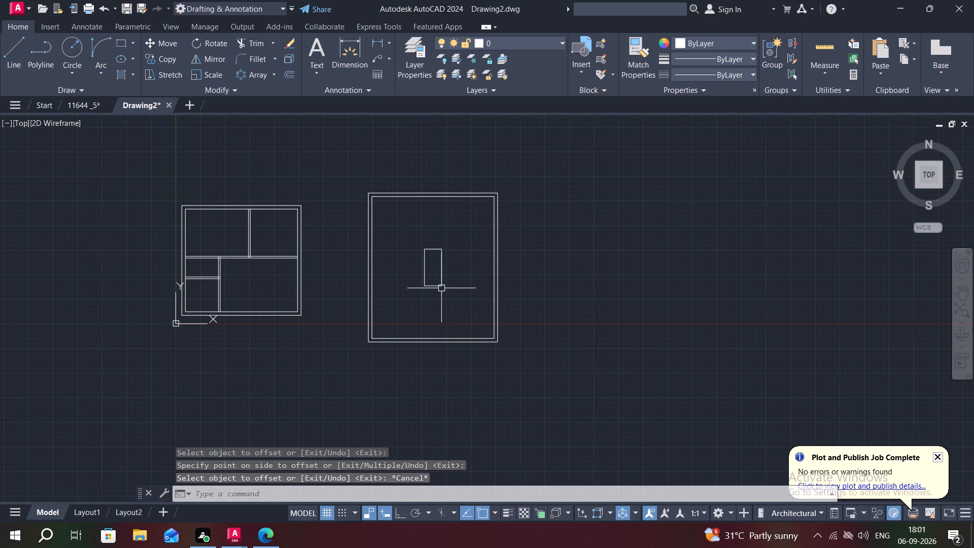
type("BRE")
left_click(465, 321)
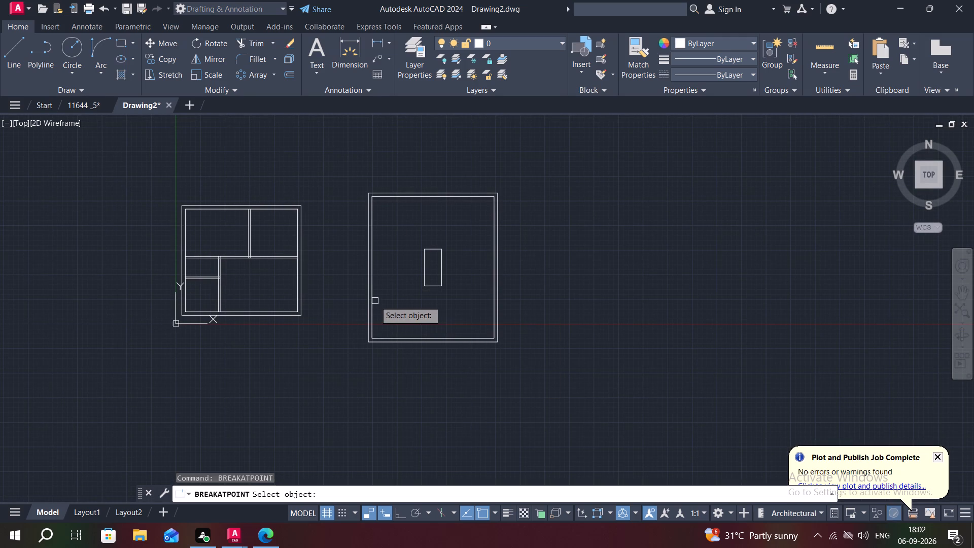
left_click(375, 301)
left_click(372, 197)
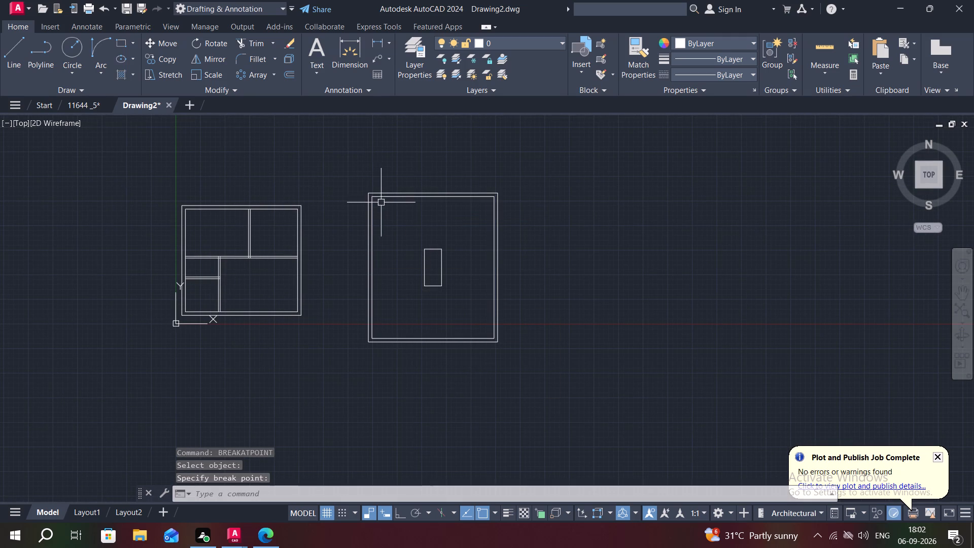
key("space")
left_click(383, 196)
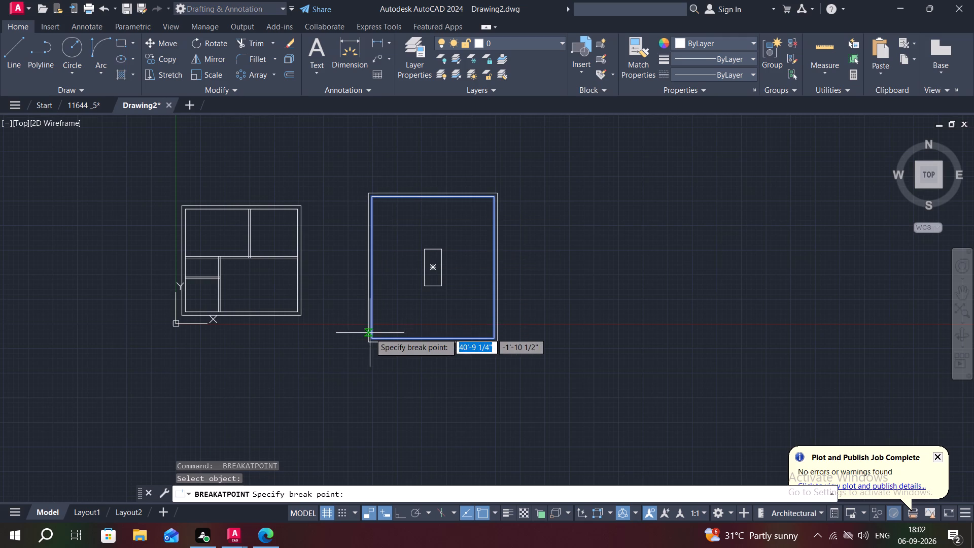
left_click(373, 335)
Break the second plan's inner wall outline at its lower-right and upper-right corners.
key("space")
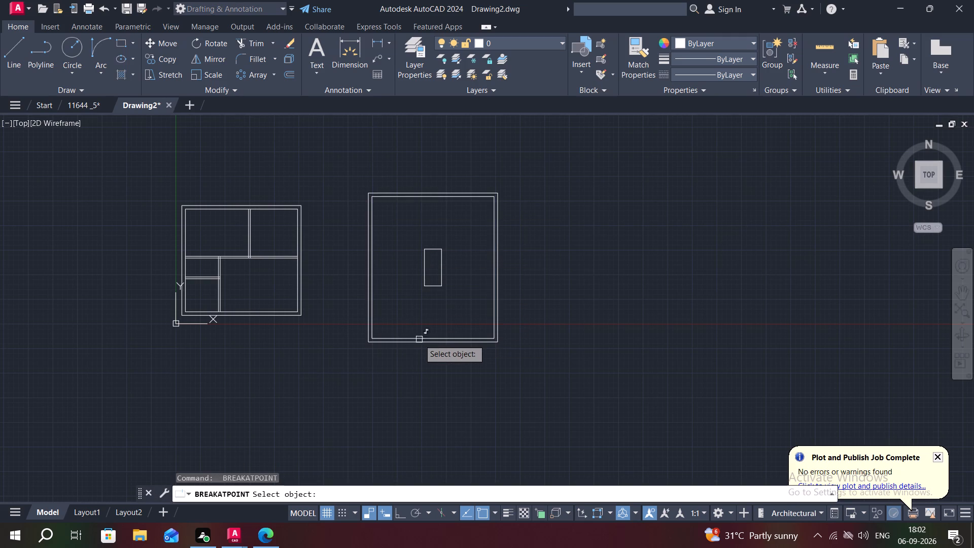
left_click(419, 339)
middle_click_drag(479, 334, 395, 331)
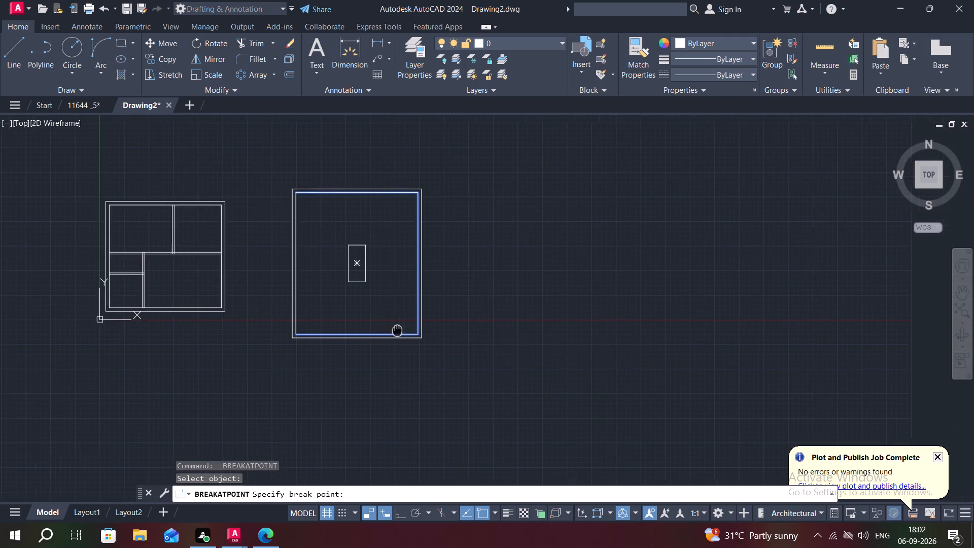
scroll(412, 337, "up", 3)
left_click(399, 333)
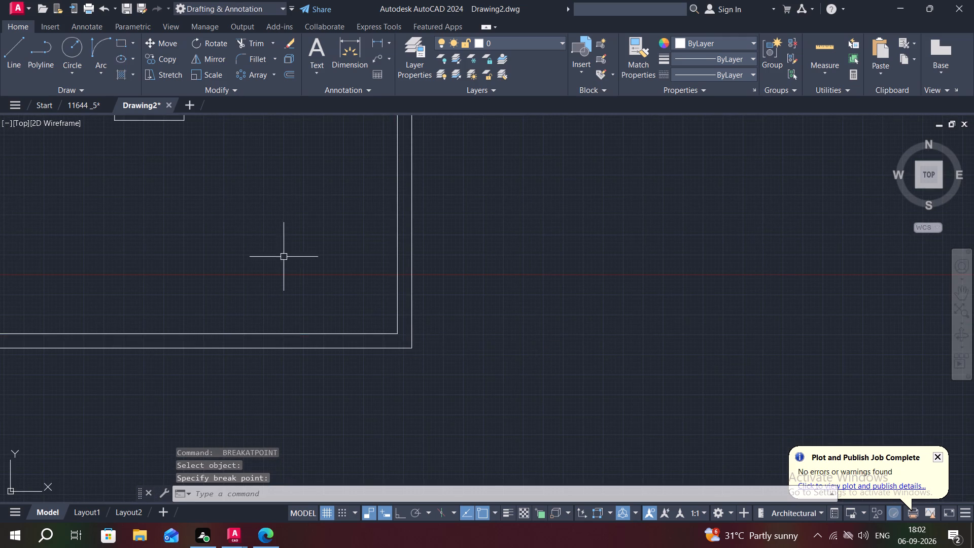
middle_click_drag(285, 254, 318, 447)
scroll(321, 468, "down", 2)
key("space")
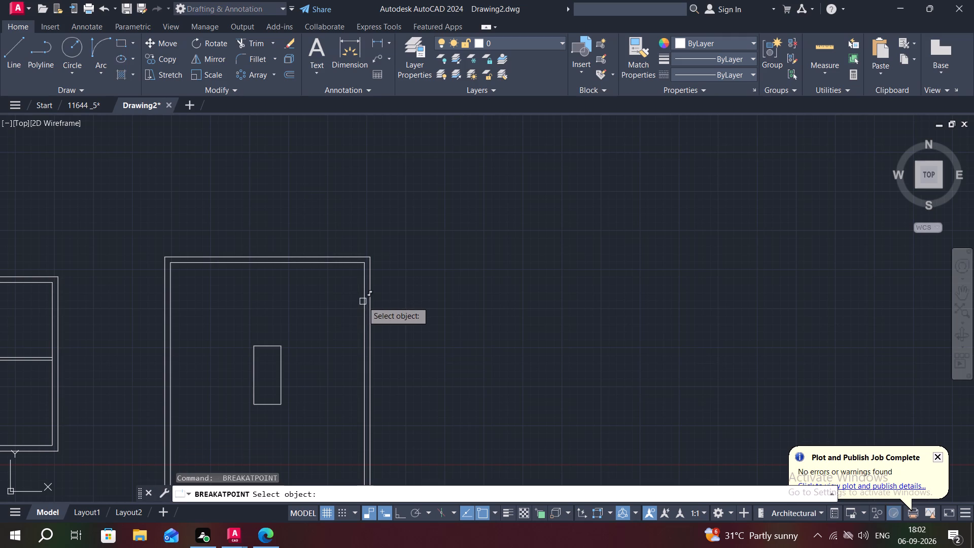
left_click(363, 301)
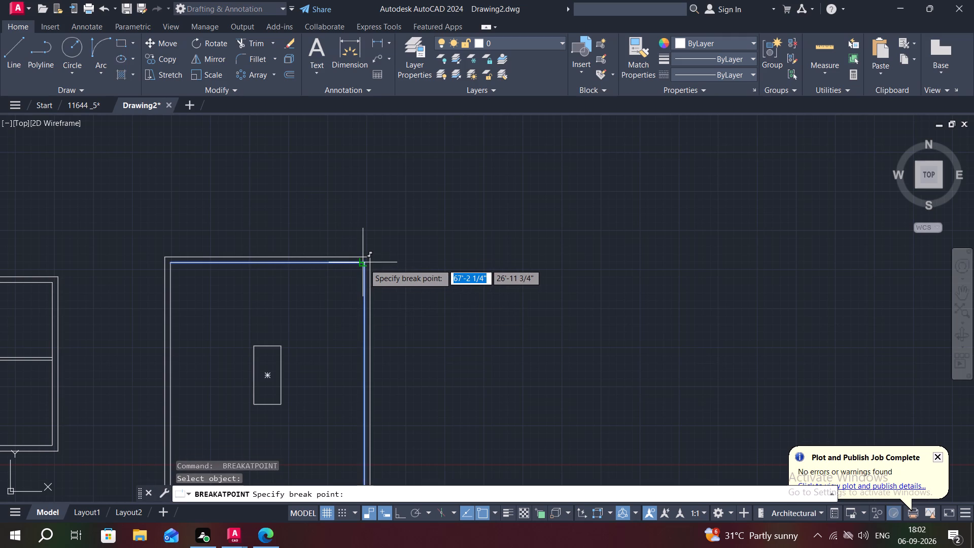
scroll(363, 262, "up", 3)
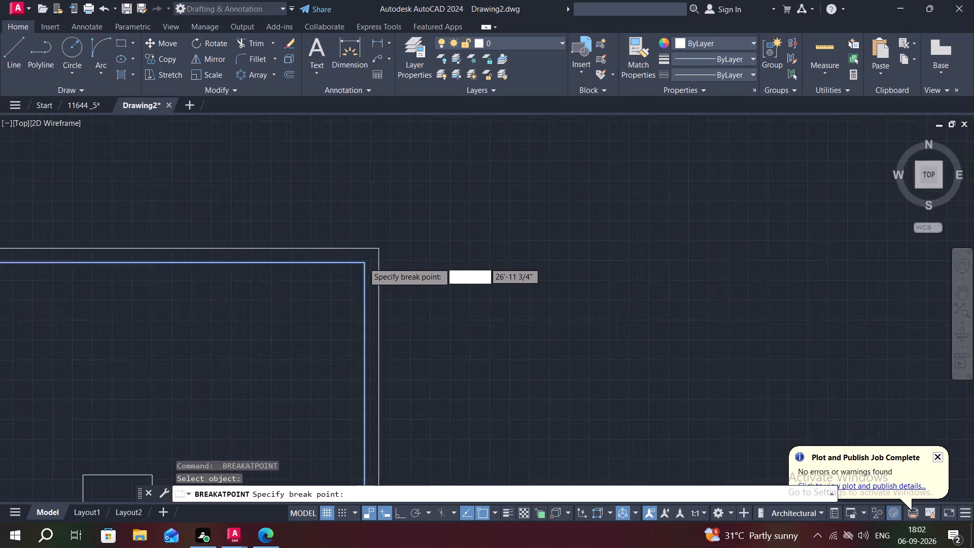
left_click(365, 264)
key("Escape")
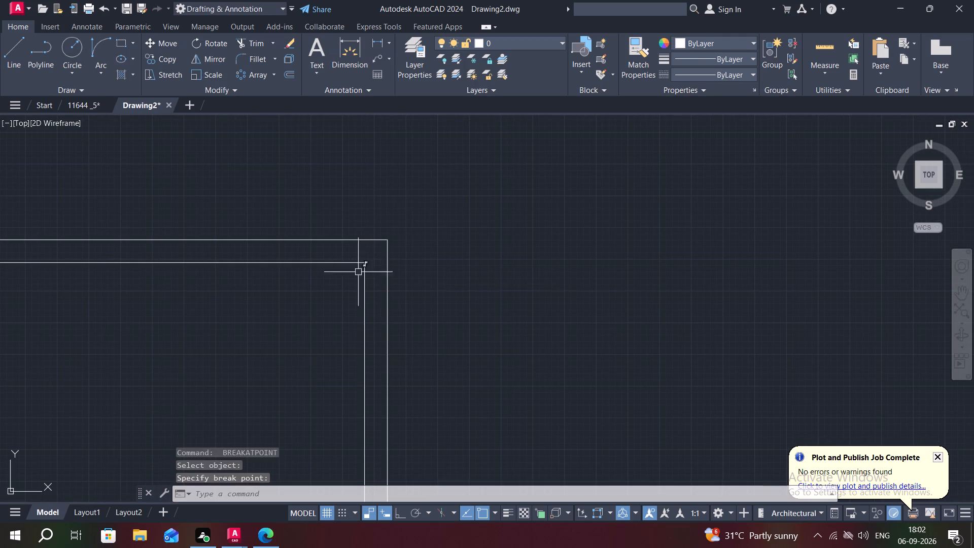
Delete the small offset rectangle in the middle of the second plan.
scroll(332, 332, "down", 2)
middle_click_drag(333, 342, 443, 269)
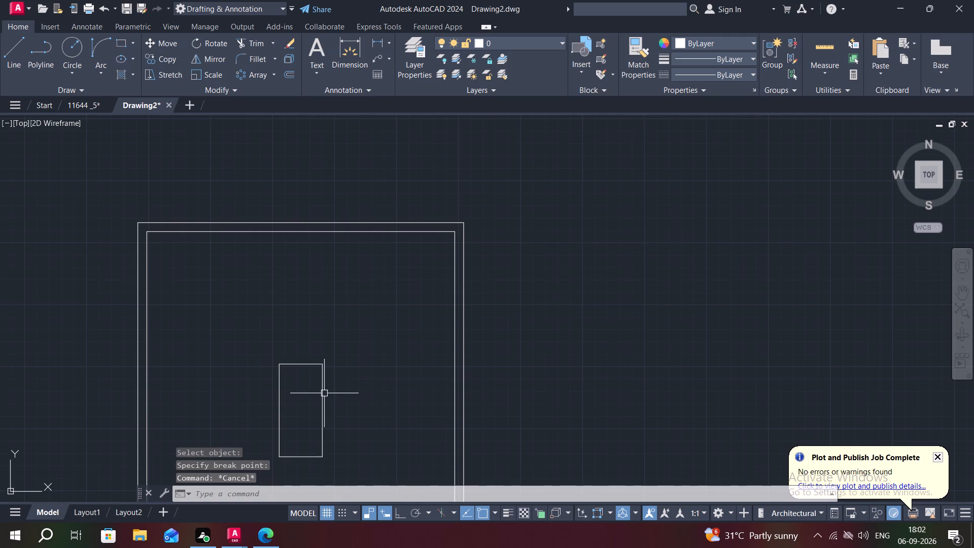
left_click(324, 393)
key("Delete")
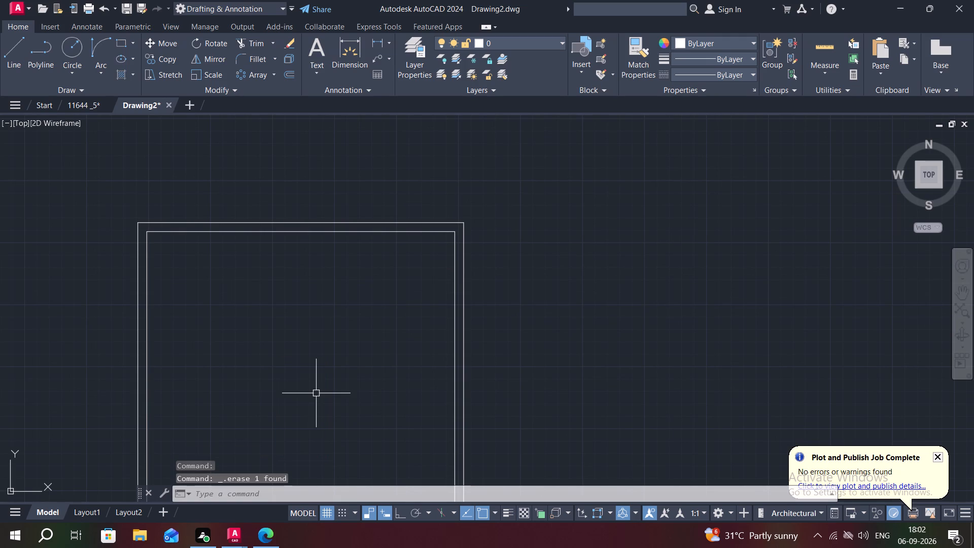
Offset the second plan's left inner wall line 11'1.5" toward the inside of the plan.
key("o")
key("space")
key("space")
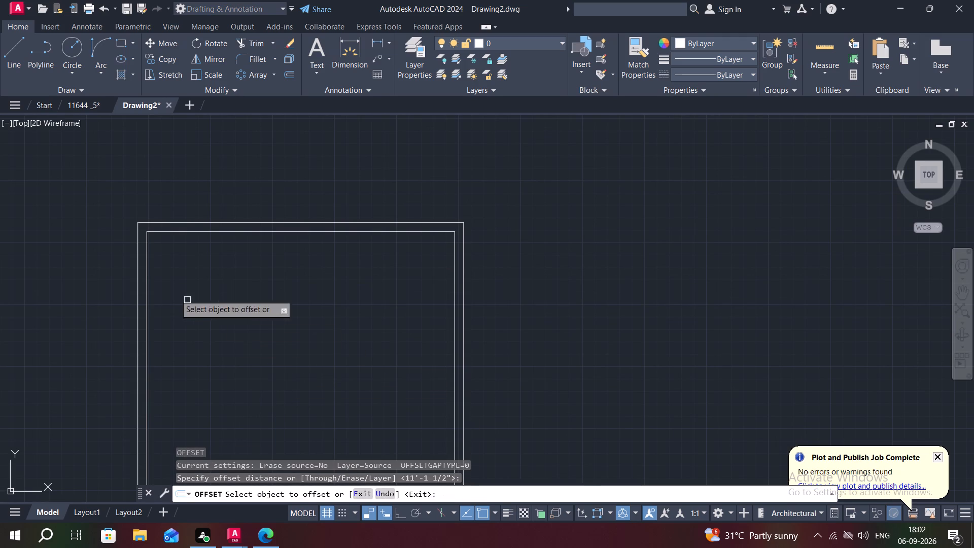
left_click(149, 268)
left_click(331, 334)
left_click(341, 370)
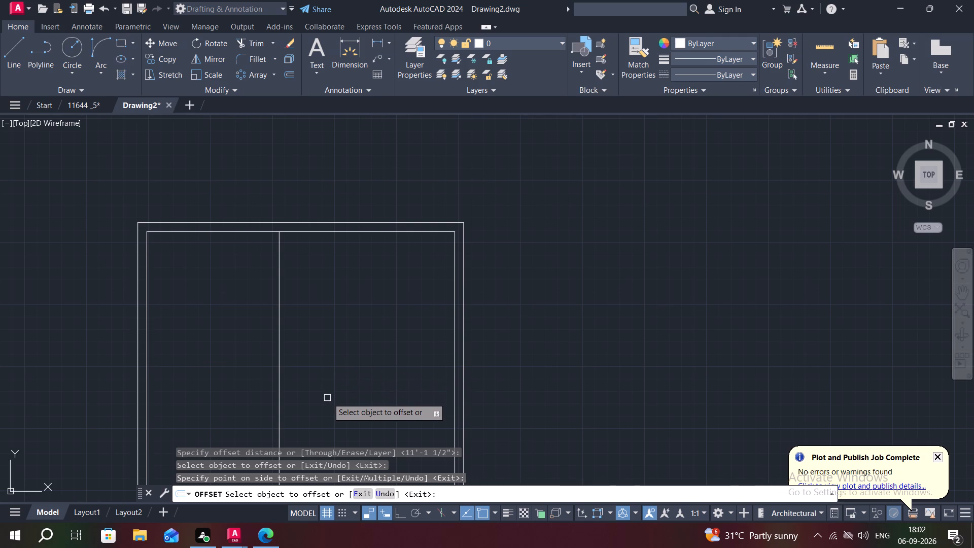
type("O")
key("space")
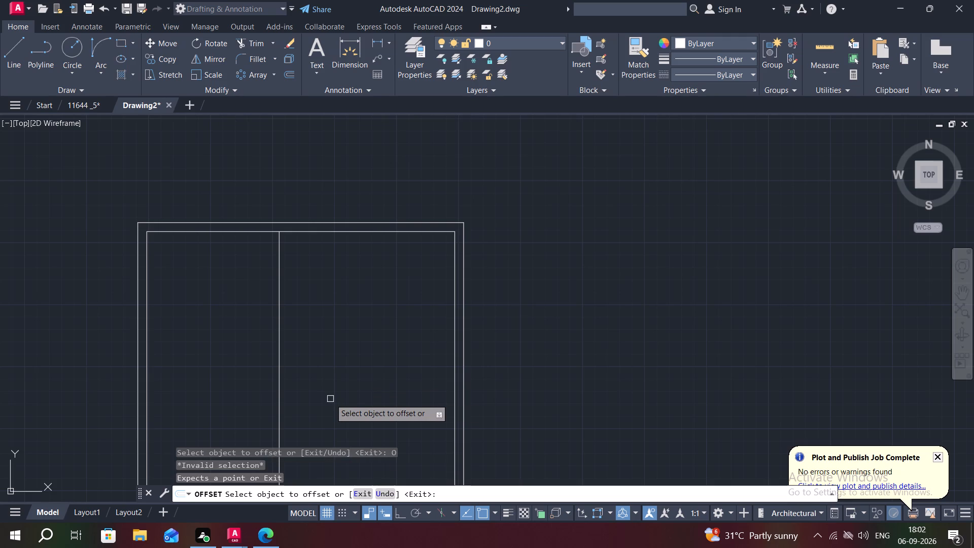
key("Escape")
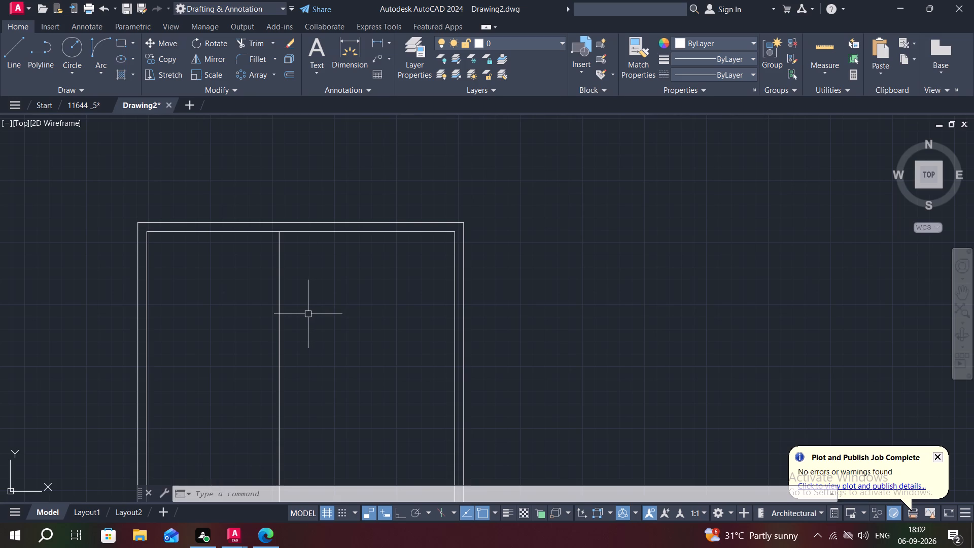
In drawing 11644_5, copy three door blocks from the north-face plan and six from the west-face plan beside it to the clipboard.
scroll(297, 294, "down", 2)
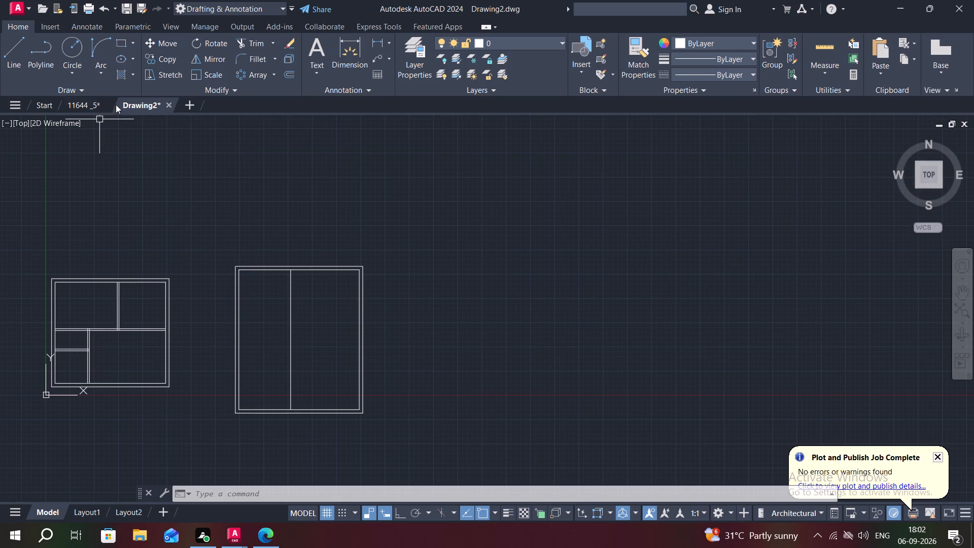
left_click(83, 104)
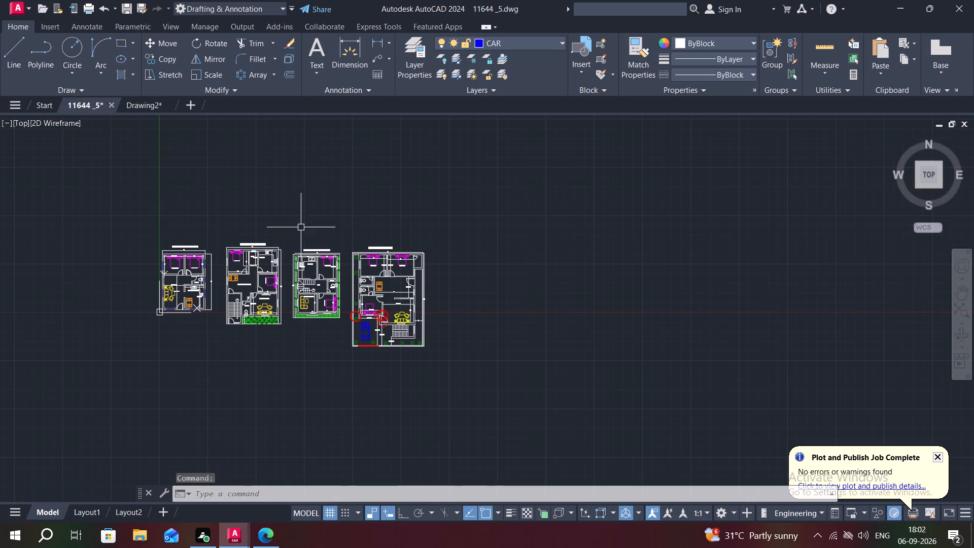
scroll(338, 290, "up", 2)
scroll(330, 282, "down", 1)
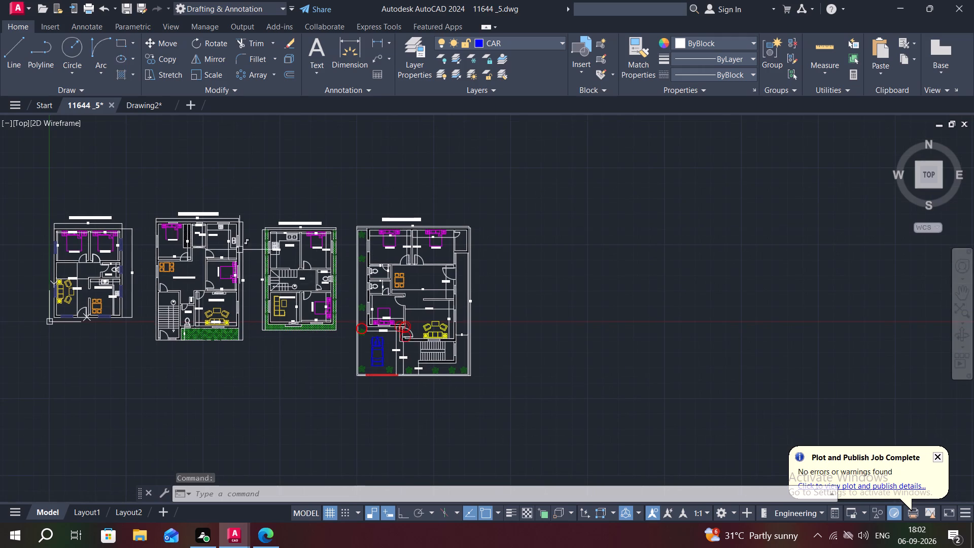
scroll(277, 260, "up", 1)
scroll(277, 260, "down", 1)
scroll(280, 261, "up", 1)
left_click(322, 266)
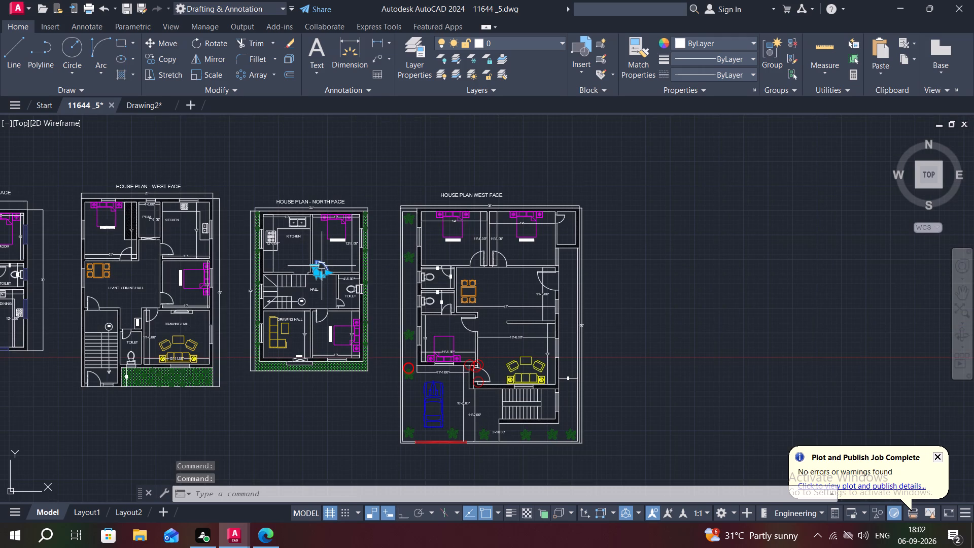
left_click(325, 315)
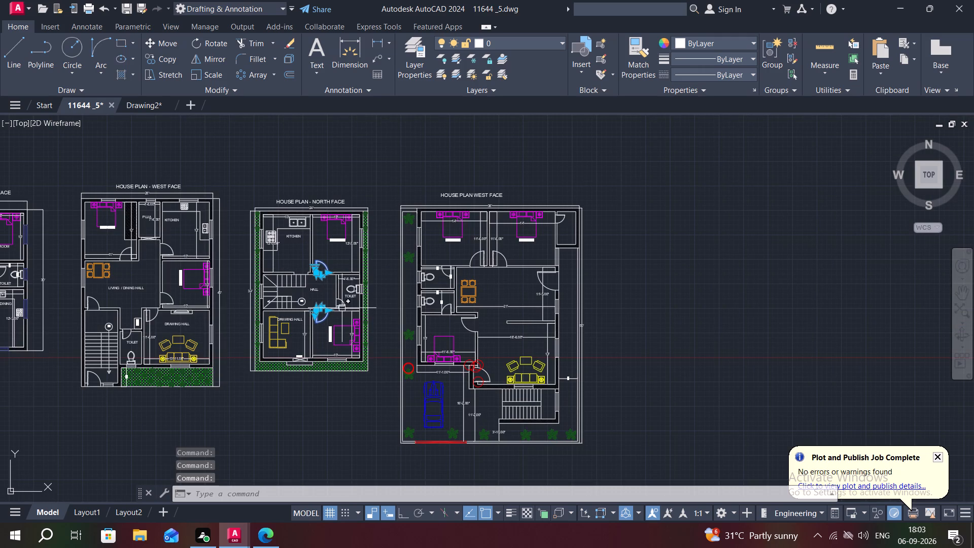
left_click(343, 302)
scroll(446, 311, "up", 3)
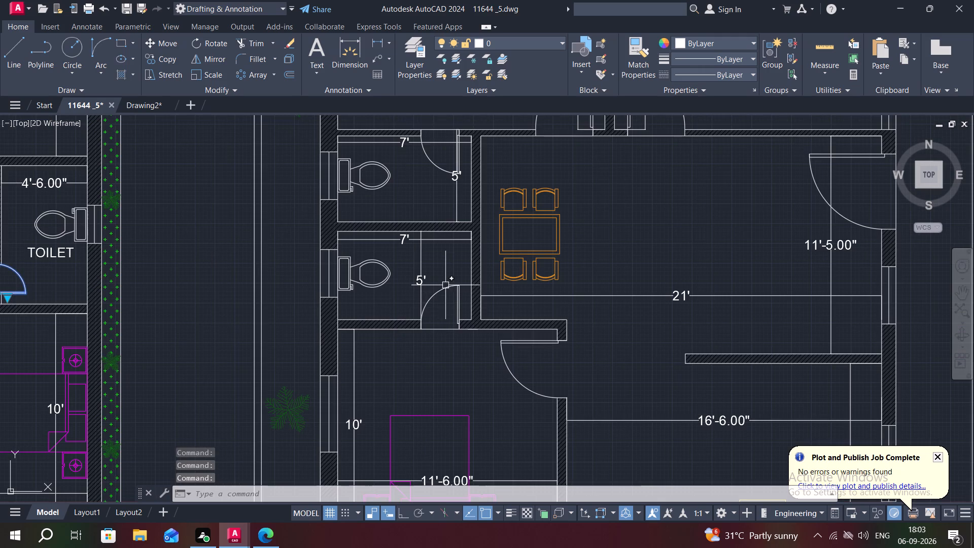
left_click(449, 286)
left_click(447, 170)
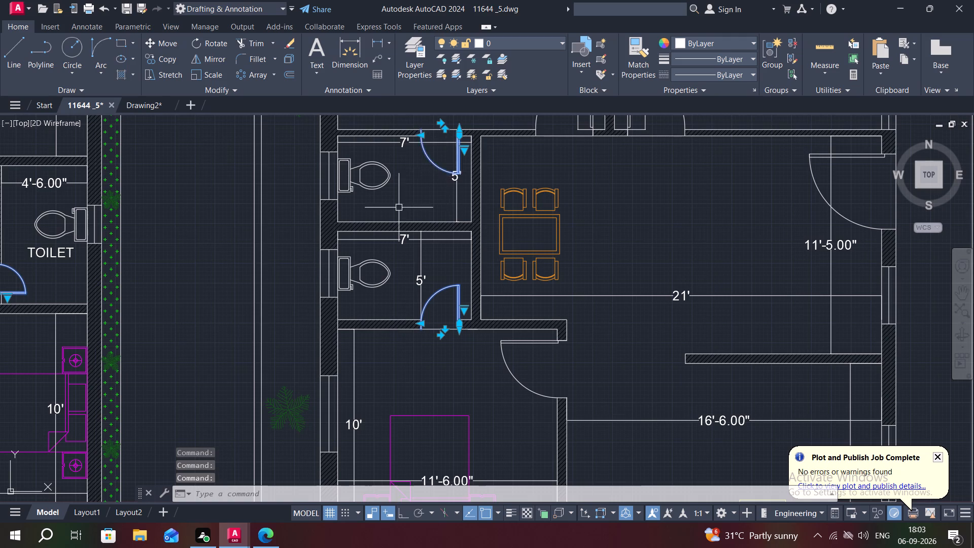
scroll(398, 208, "down", 3)
left_click(466, 181)
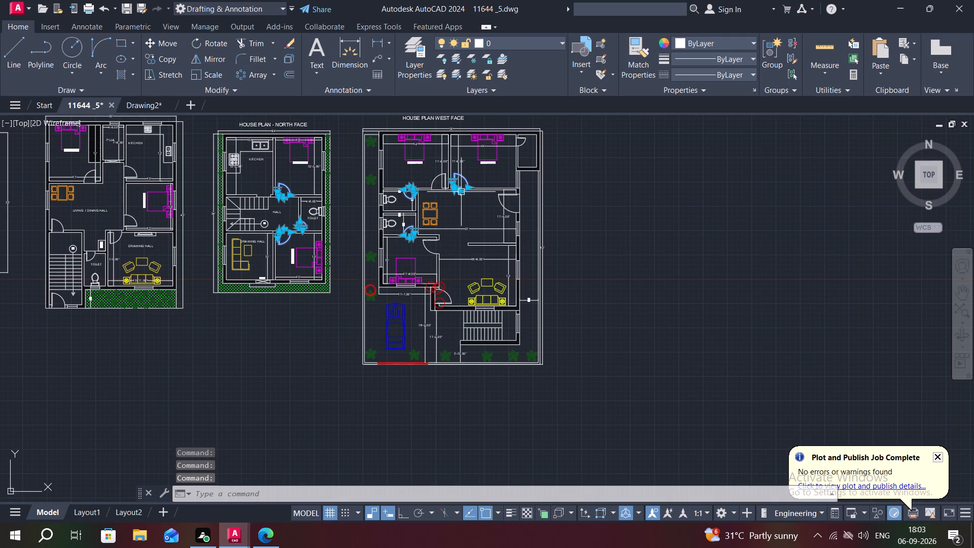
left_click(435, 179)
left_click(508, 211)
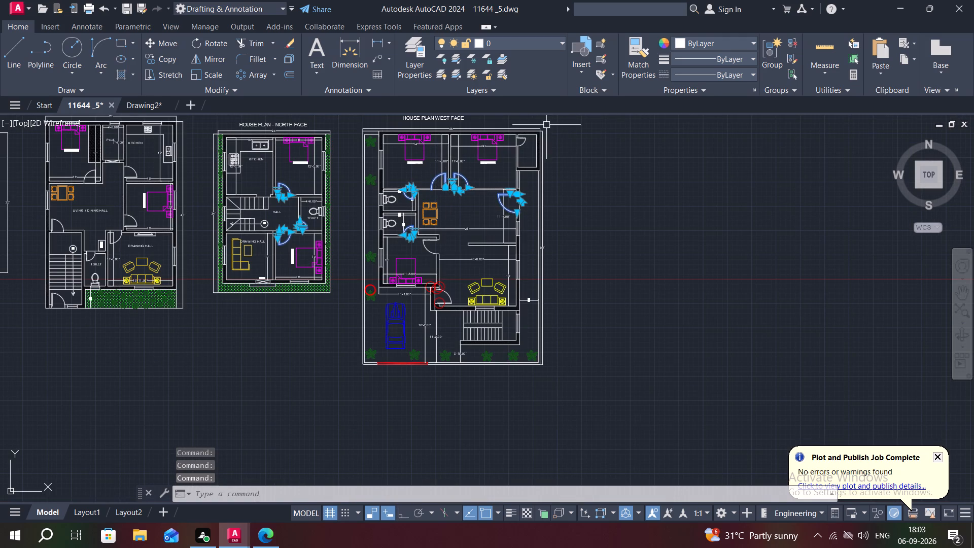
left_click(523, 141)
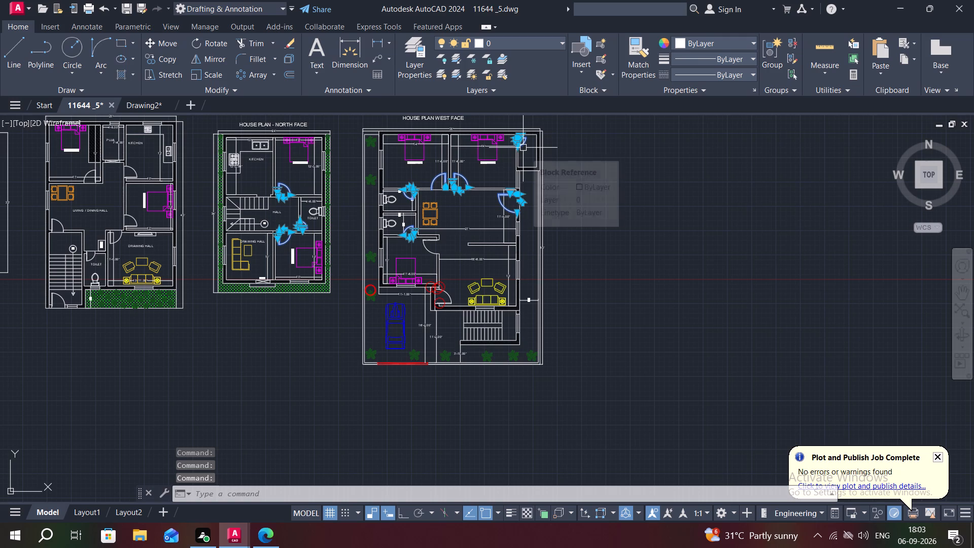
key("ctrl+c")
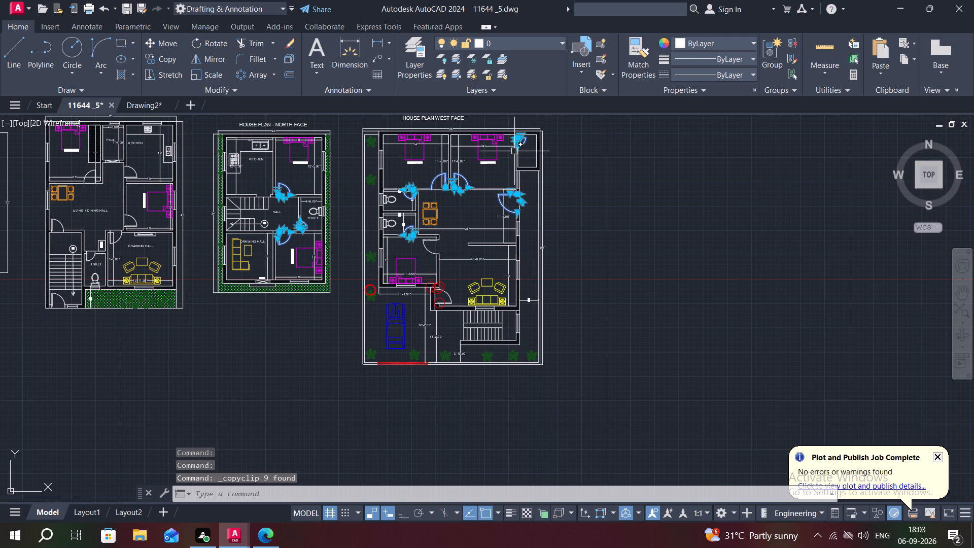
Paste the copied door blocks into Drawing2, in the empty space to the right of the second plan.
left_click(135, 106)
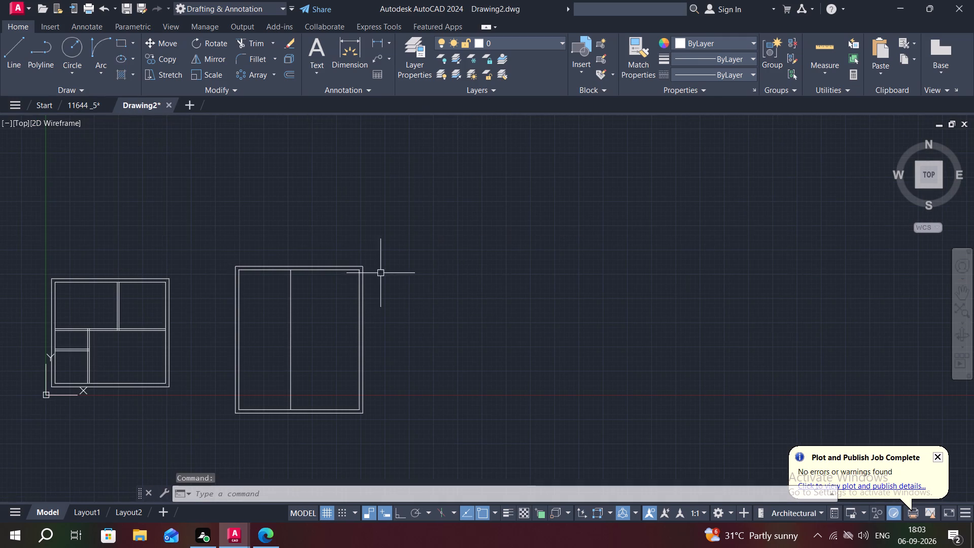
key("ctrl+v")
left_click(416, 317)
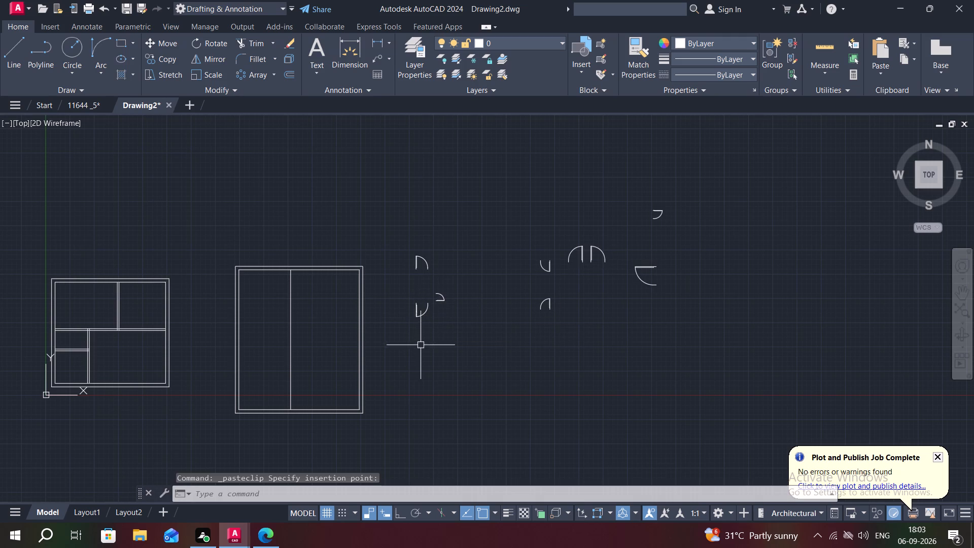
key("Escape")
middle_click_drag(377, 352, 484, 345)
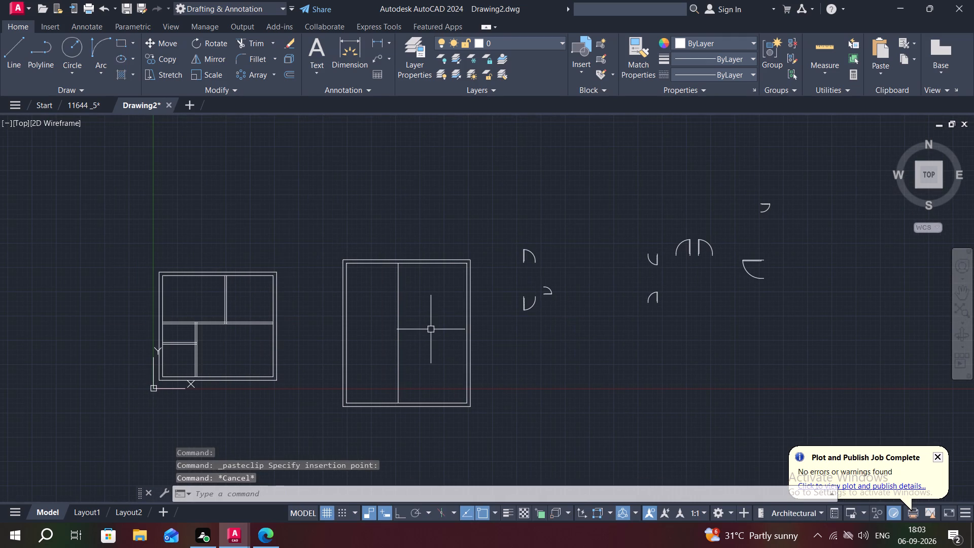
Offset the second plan's right inner wall line 14'4.5" toward the inside to form the vertical partition's second face.
type("O")
key("space")
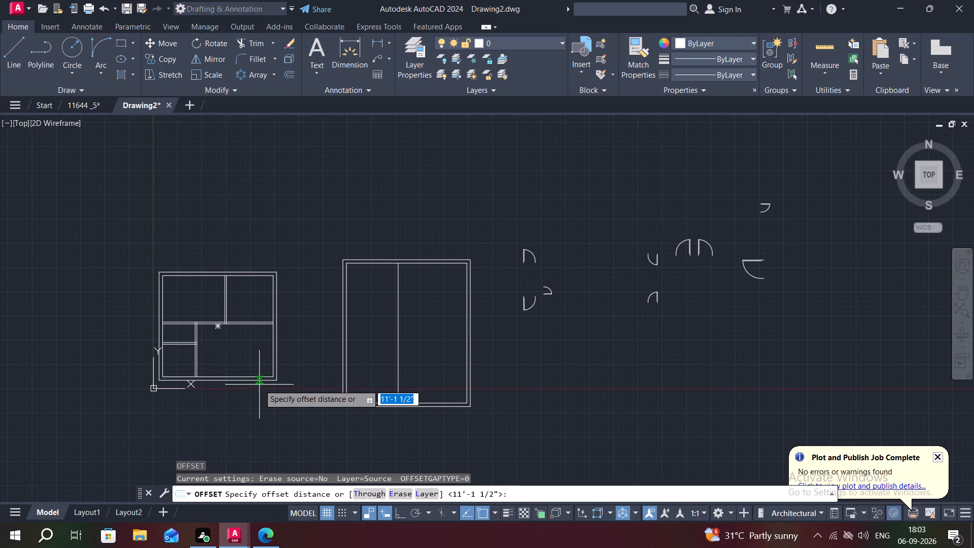
key("1")
type("4'")
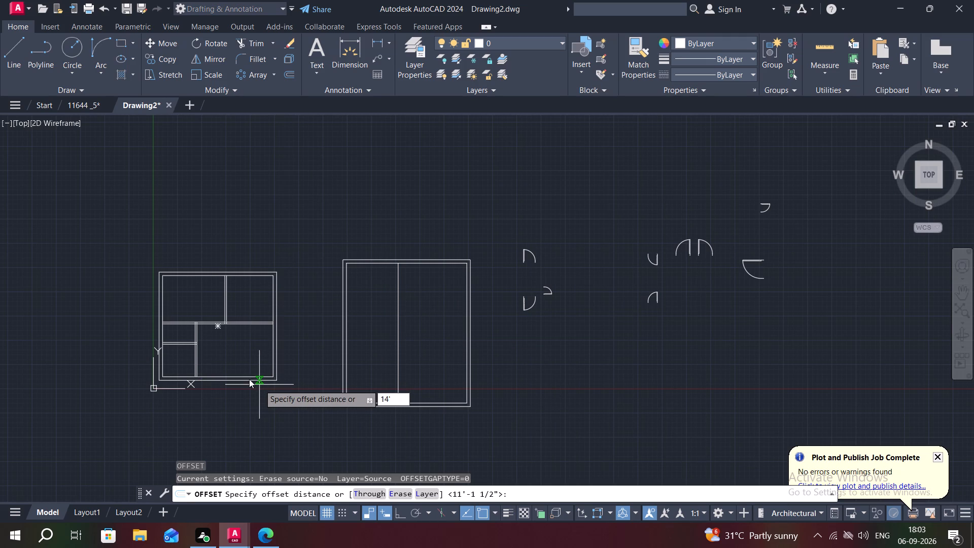
key("4")
type(".5\"")
key("space")
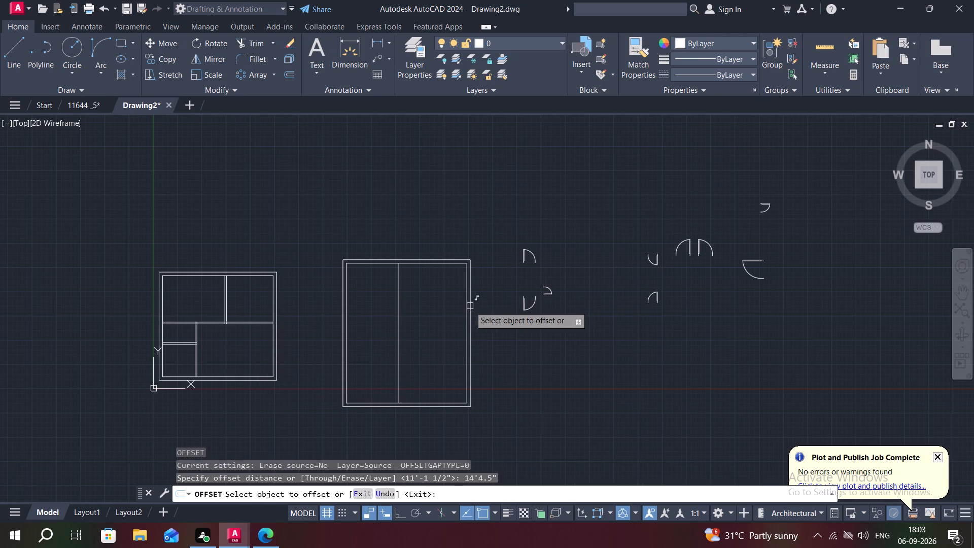
left_click(467, 306)
left_click(433, 323)
key("Escape")
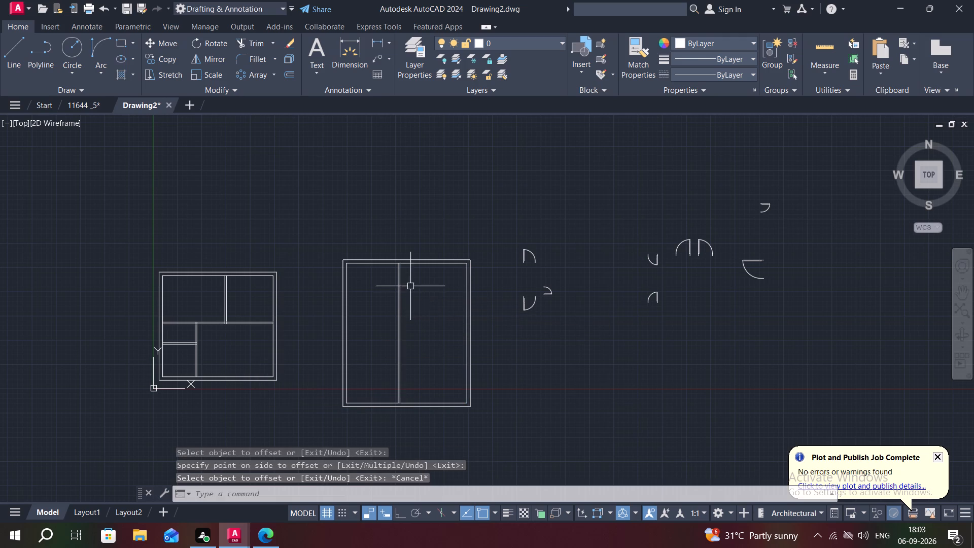
Offset the second plan's right inner wall line 7' toward the inside of the plan.
type("O")
key("space")
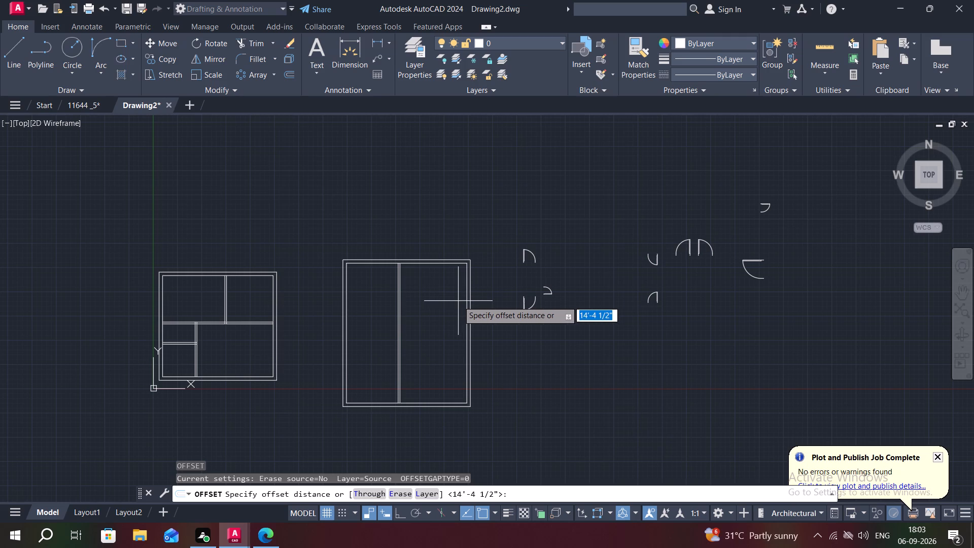
type("7'")
key("space")
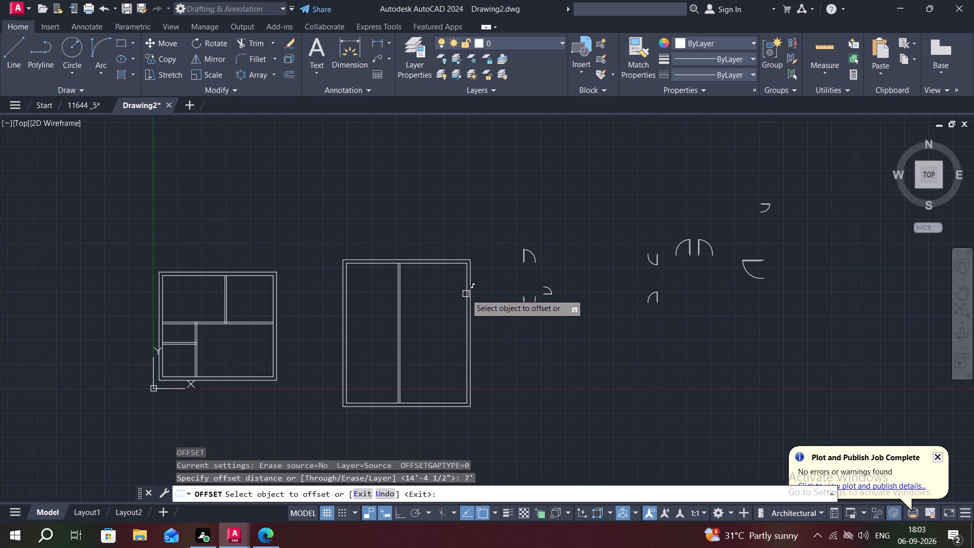
left_click_drag(466, 293, 461, 296)
left_click(445, 305)
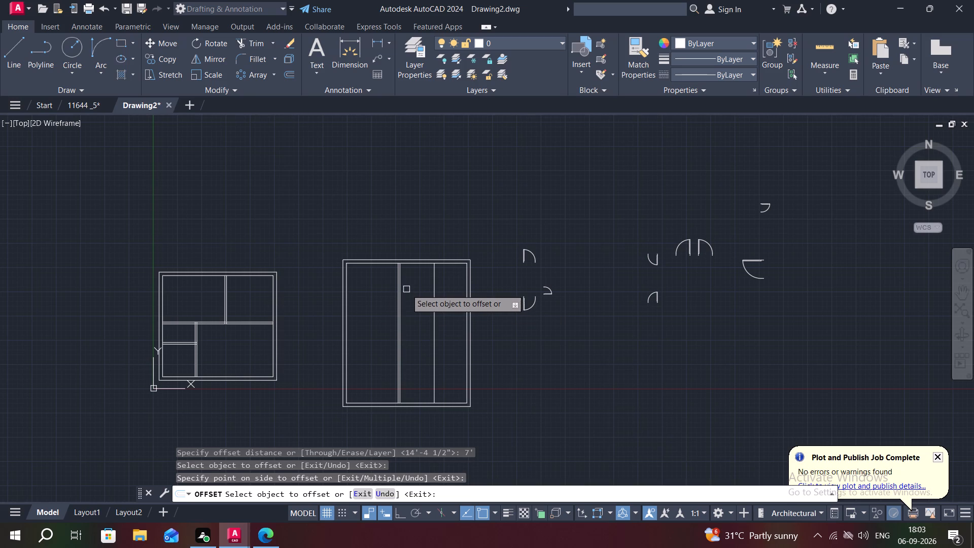
key("space")
key("Escape")
key("Escape")
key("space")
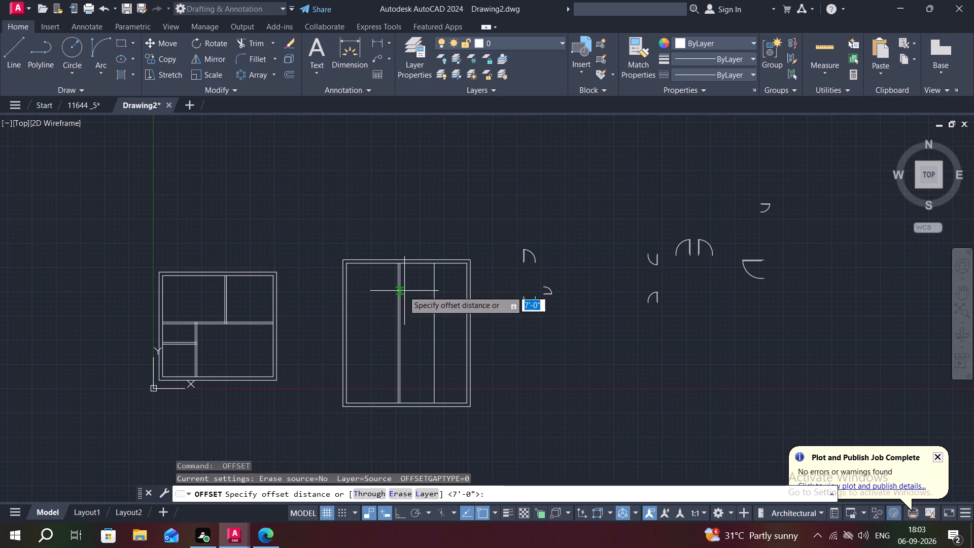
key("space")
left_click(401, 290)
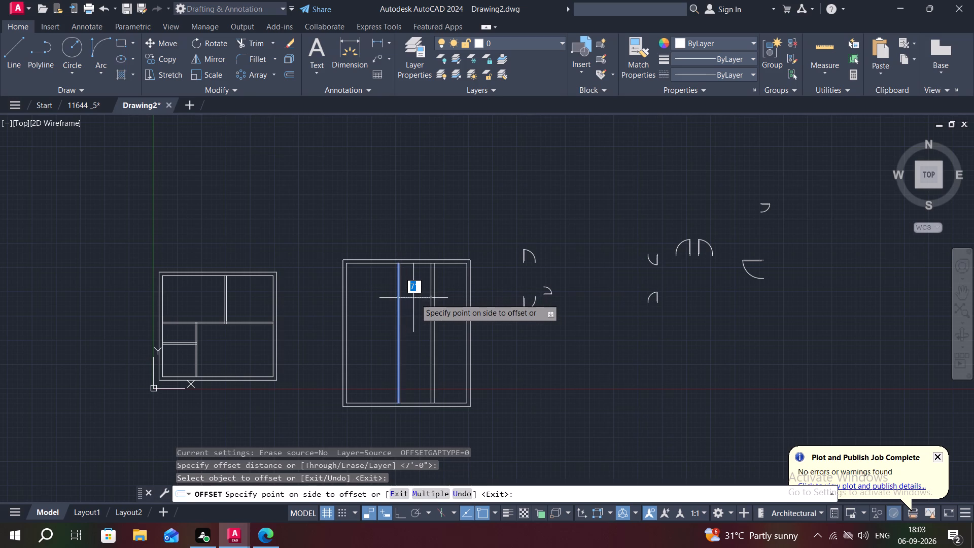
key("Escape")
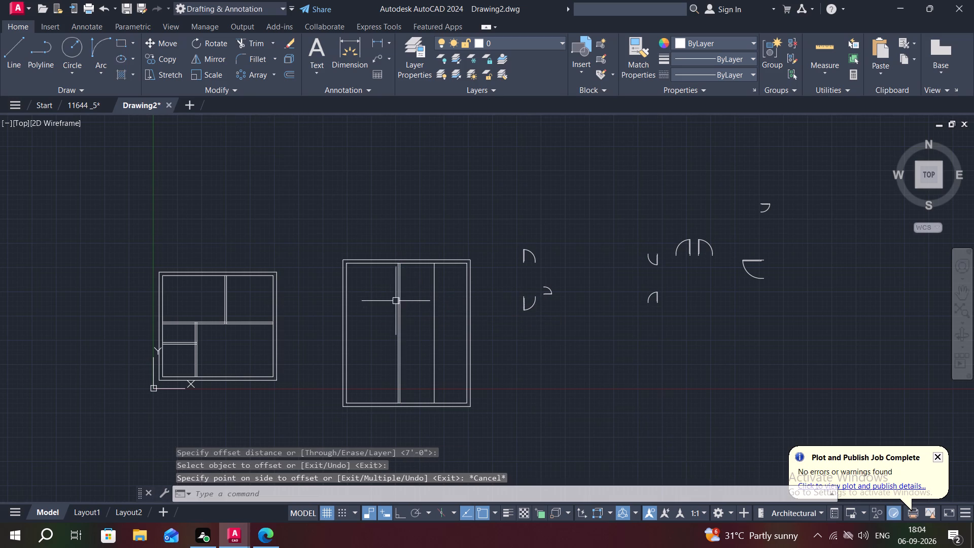
Offset the existing vertical partition's right face line 7' to the right to complete the second vertical partition.
scroll(388, 300, "up", 3)
key("space")
key("space")
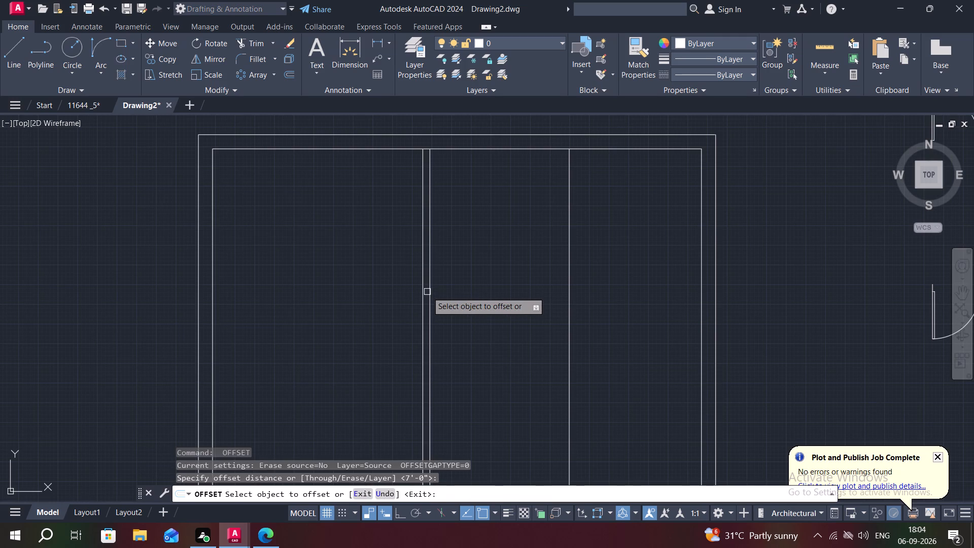
left_click(428, 292)
left_click(477, 337)
key("Escape")
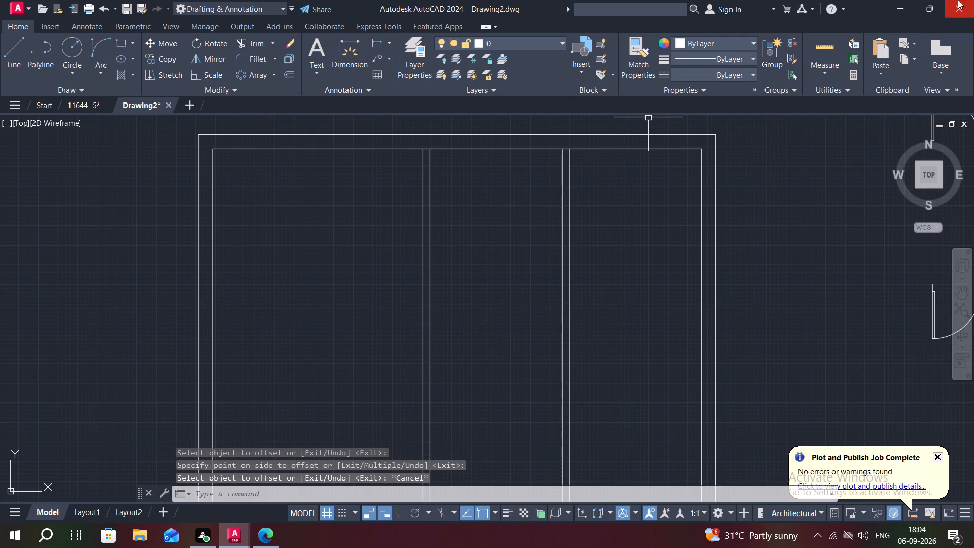
Quick-measure the clear width between the two vertical partitions in the second plan.
left_click(821, 46)
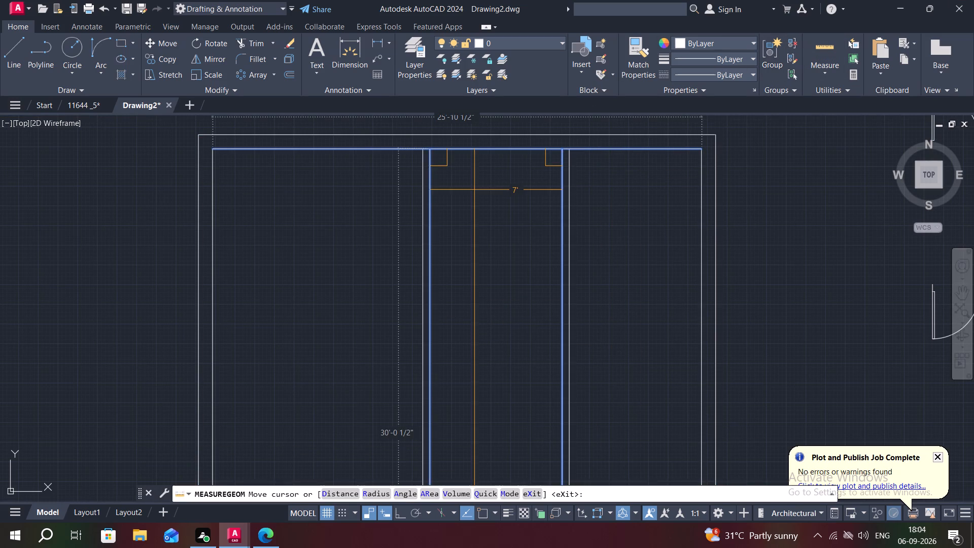
key("Escape")
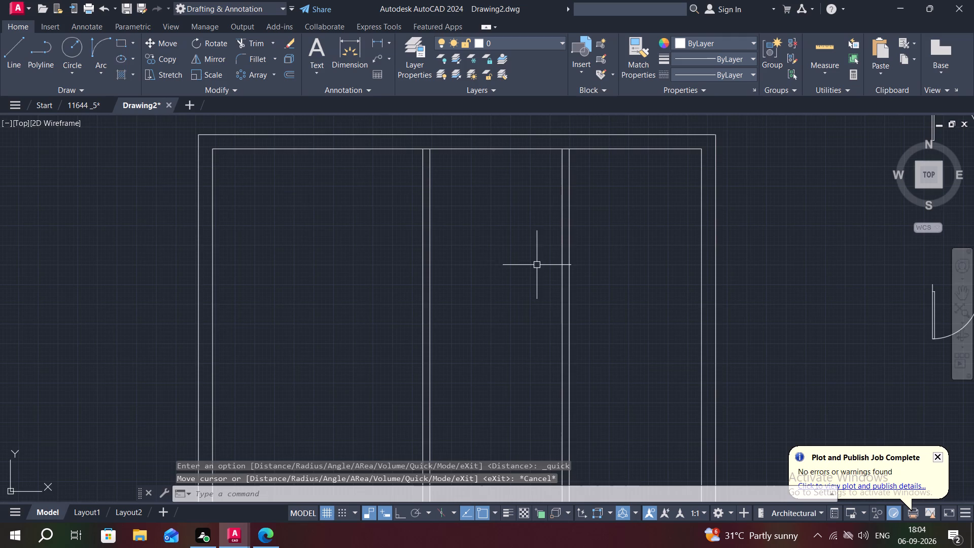
Offset the second plan's upper inner wall line 4' down into the plan.
scroll(538, 264, "down", 1)
type("O")
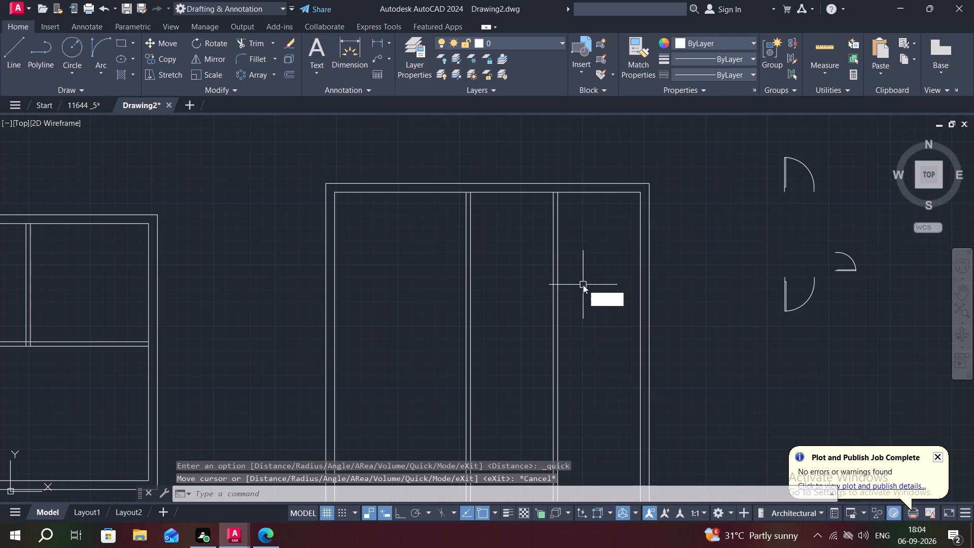
key("space")
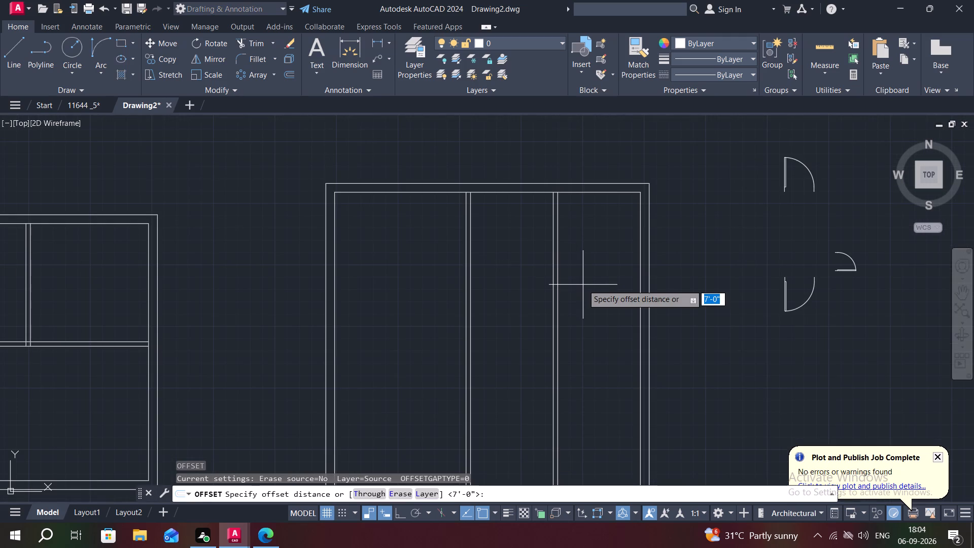
type("4'")
key("space")
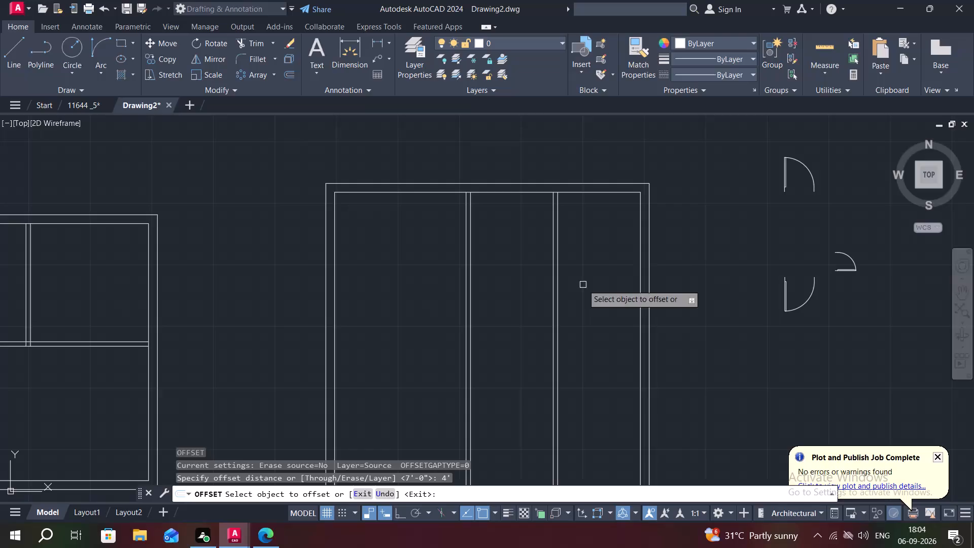
left_click(605, 194)
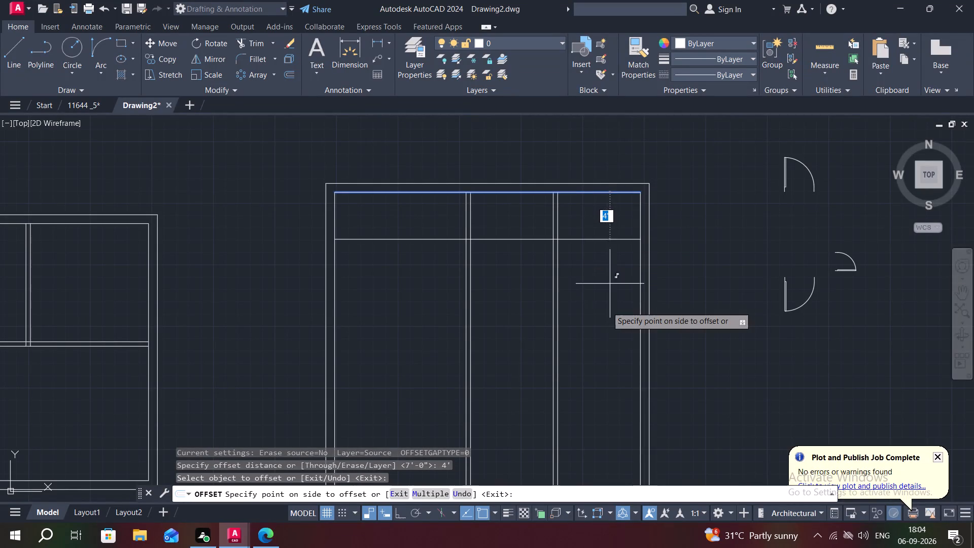
left_click(607, 306)
key("Escape")
Offset the new horizontal line 4.5" downward to give the horizontal partition its thickness.
type("O")
key("space")
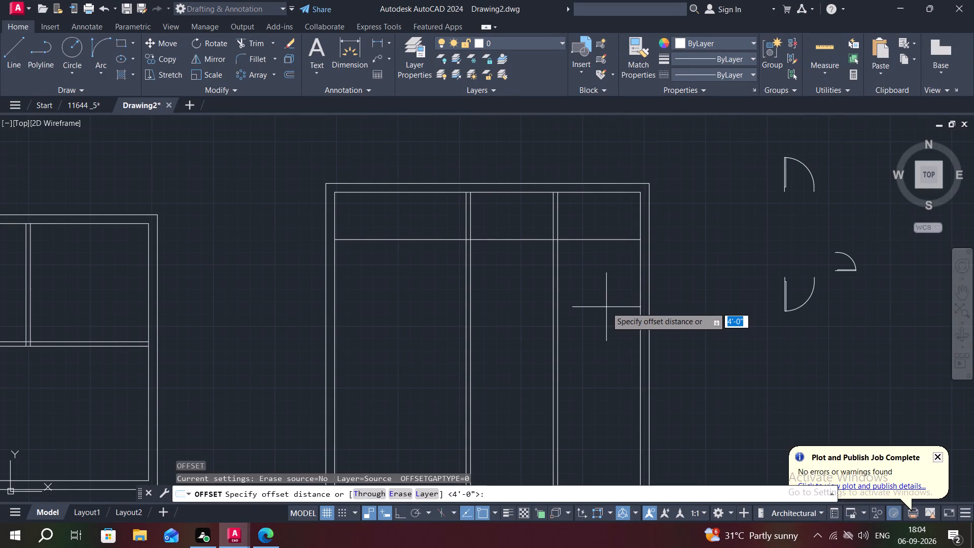
key("4")
type(".5")
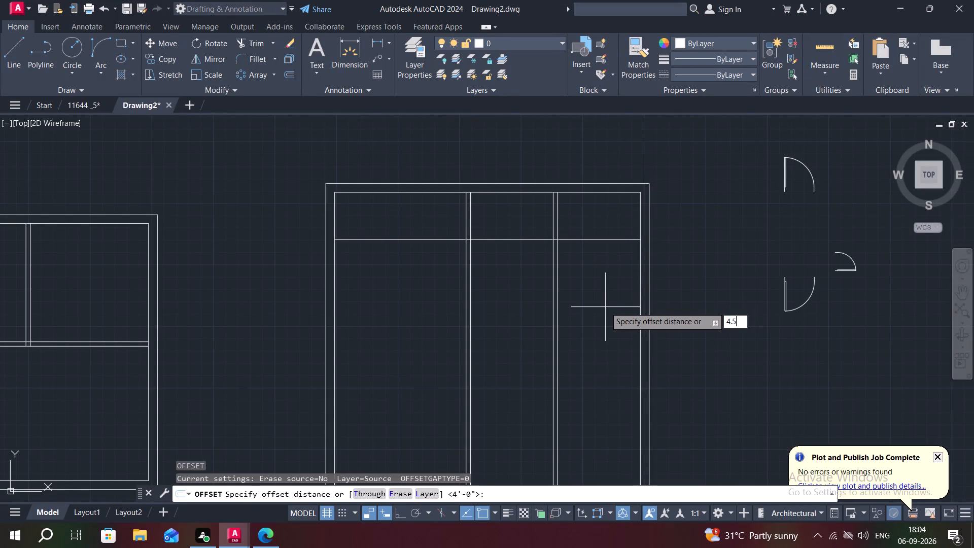
key("shift+quotedbl")
key("space")
left_click(581, 241)
left_click(595, 314)
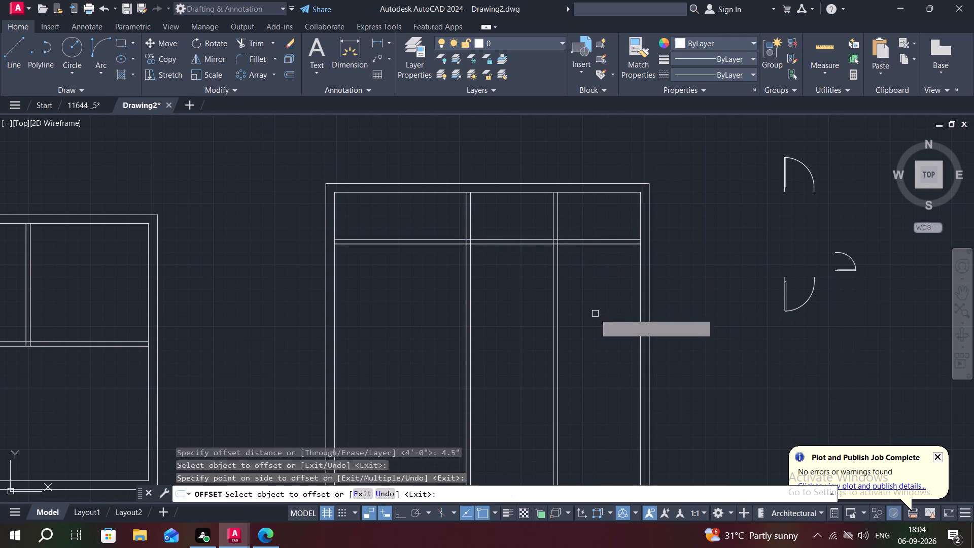
key("Escape")
Trim both horizontal partition lines out of the left bay, up to the first vertical partition.
type("TR")
key("space")
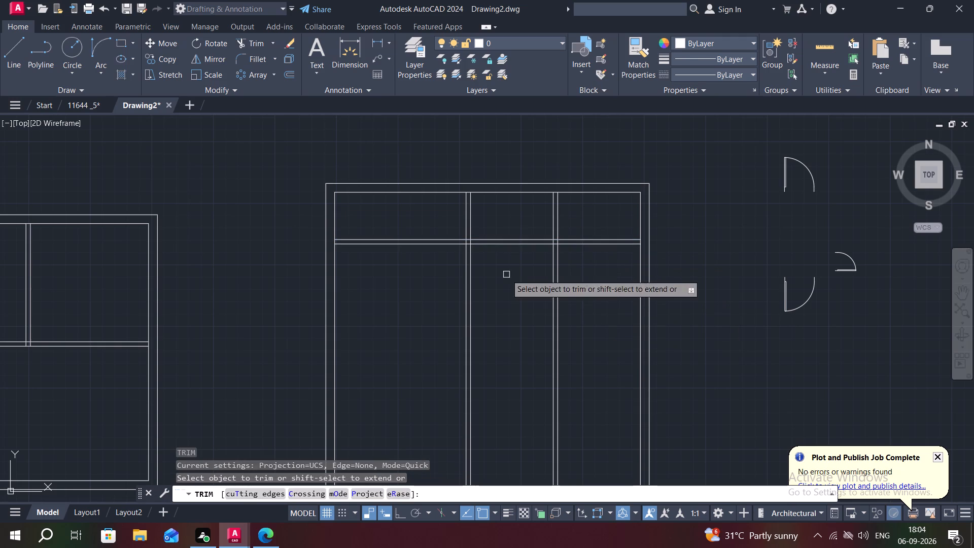
left_click_drag(359, 221, 382, 256)
key("Escape")
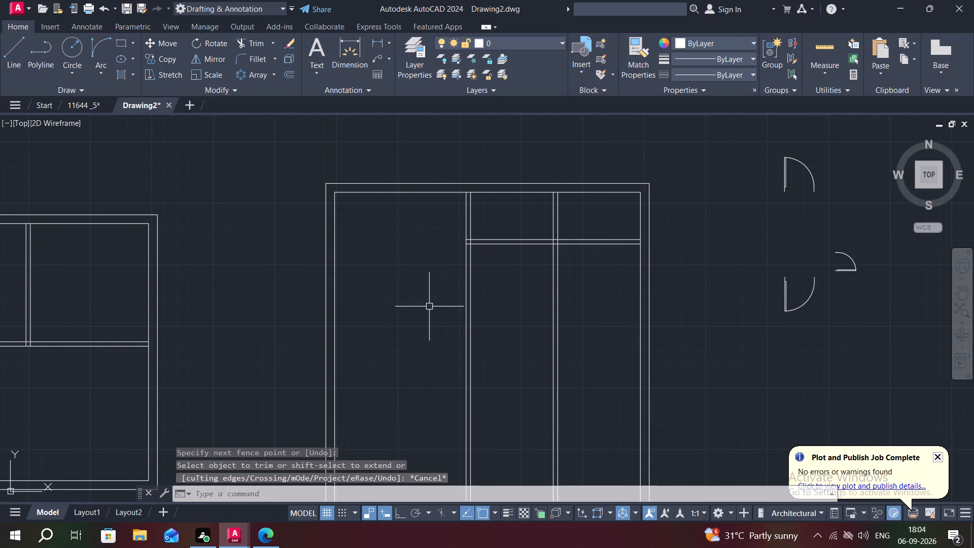
key("Escape")
Offset the lower line of the horizontal partition 12'2.5" downward.
type("O")
key("space")
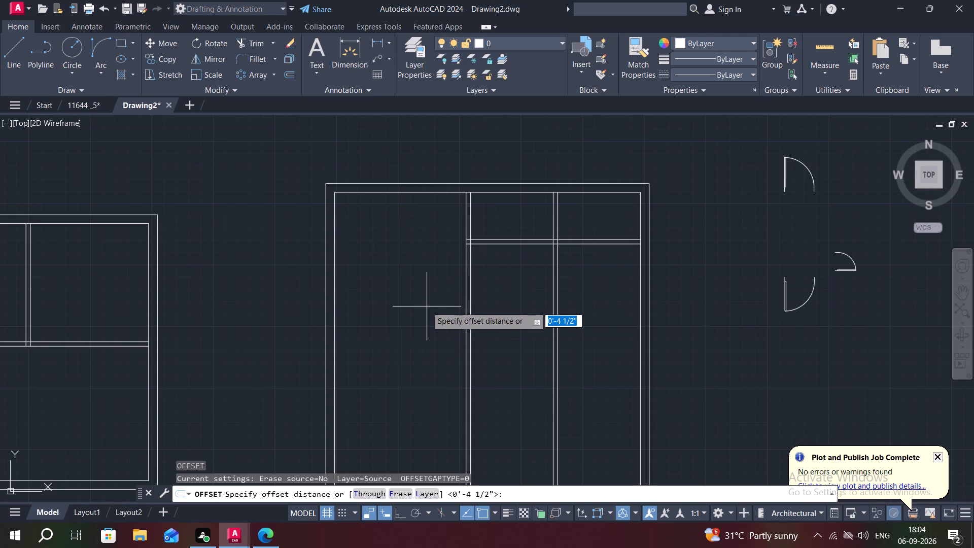
key("2")
key("BackSpace")
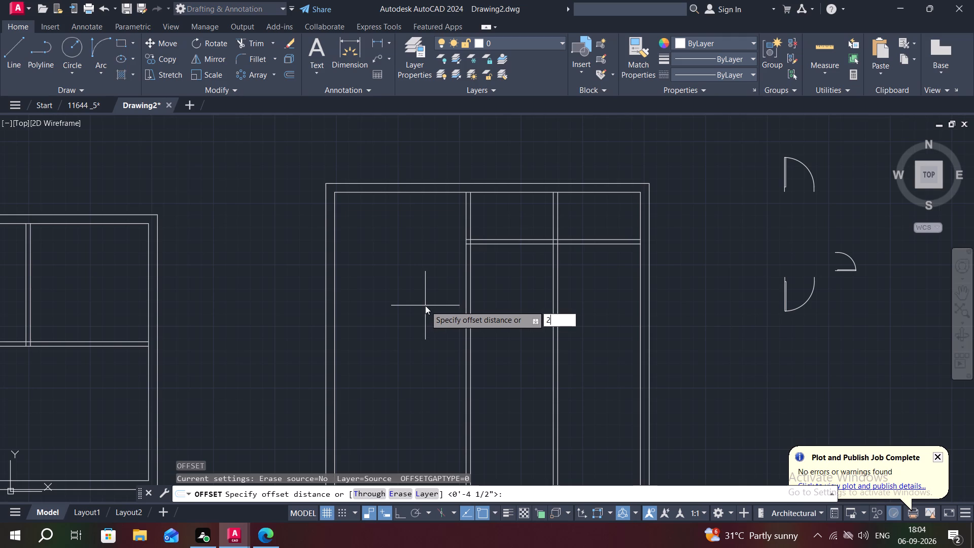
type("12'")
type("2.")
type("5\"")
key("Return")
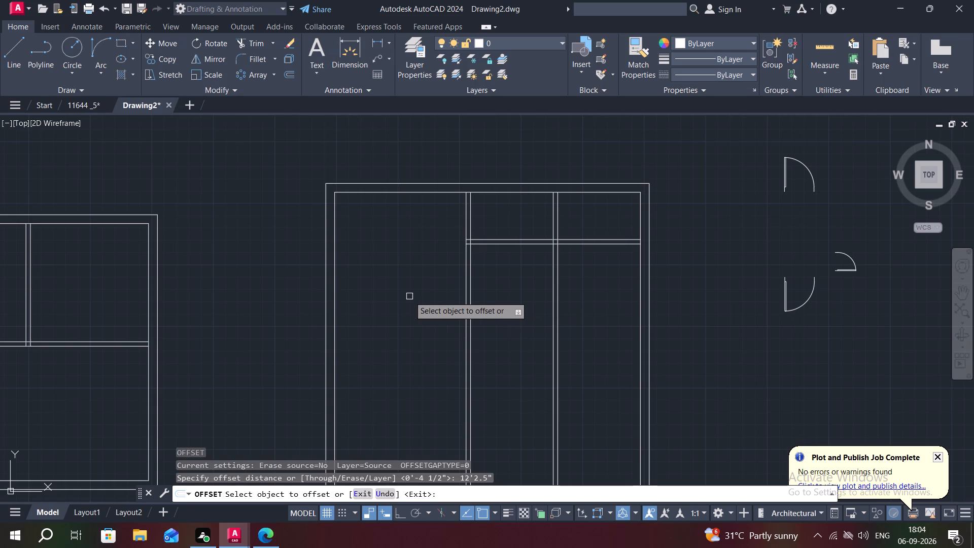
left_click(497, 245)
left_click(515, 349)
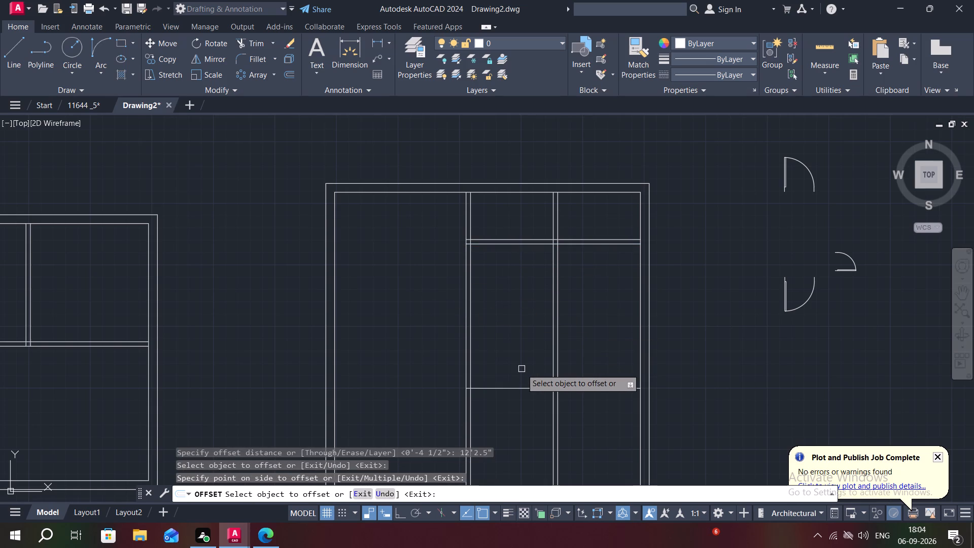
left_click(500, 355)
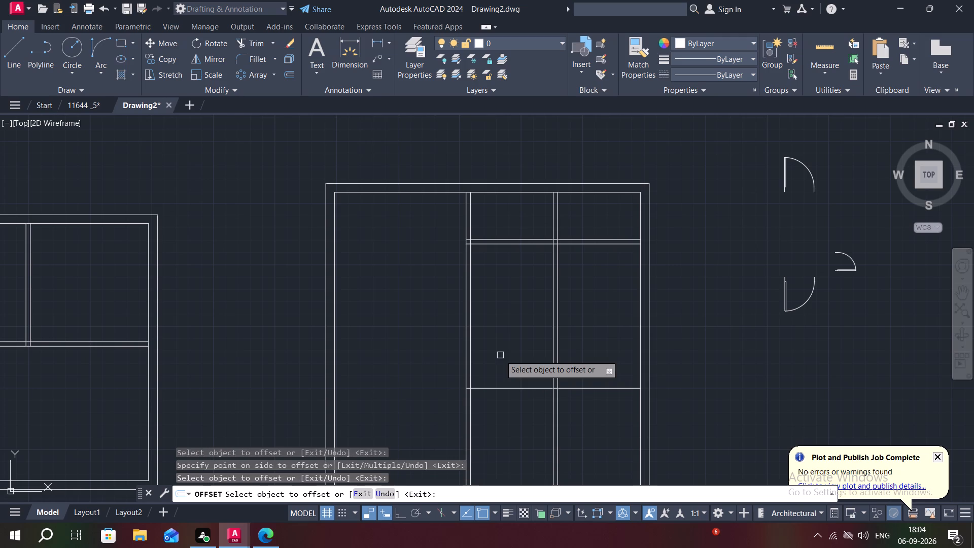
key("Escape")
Extend the new horizontal line across the left bay to the left inner wall.
type("EX")
key("space")
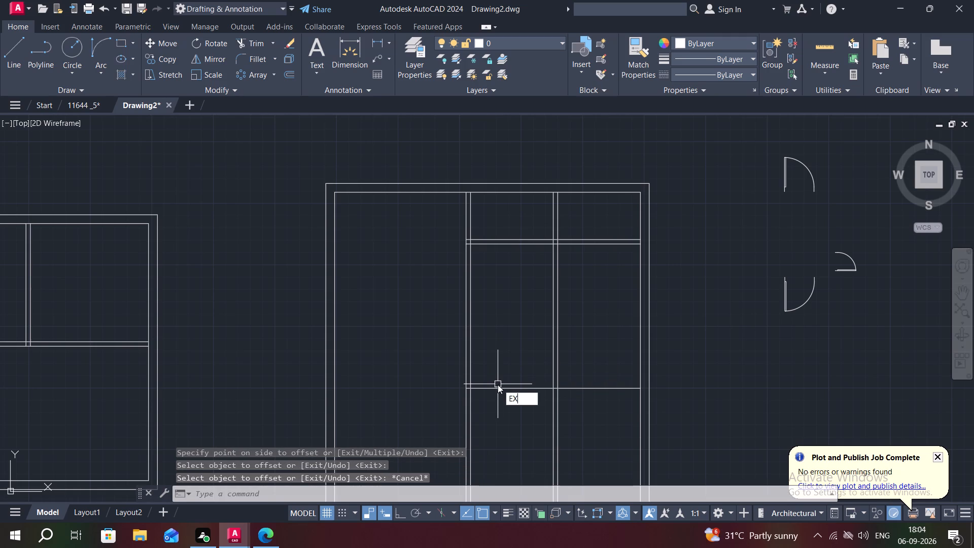
left_click(501, 387)
key("Escape")
Offset the extended horizontal line 4.5" downward to form the lower full-width partition.
key("o")
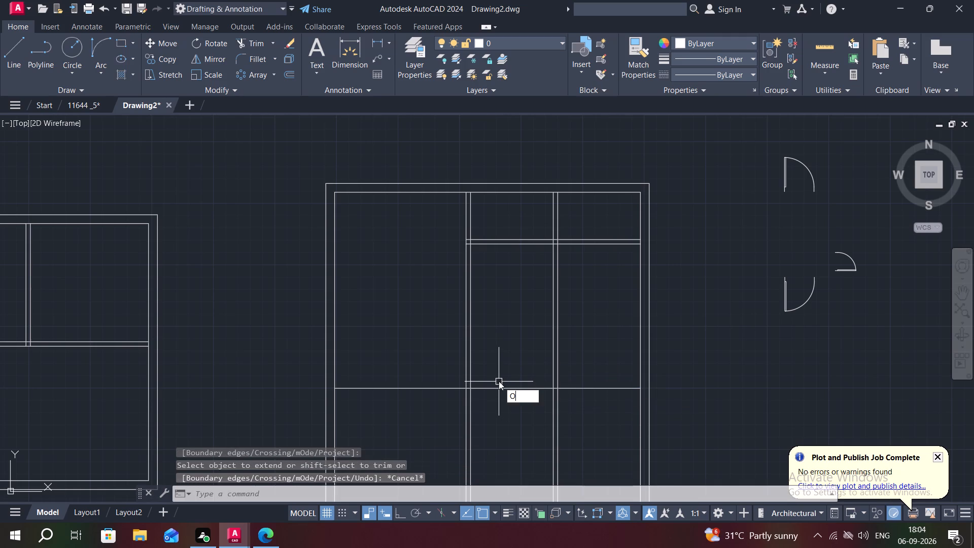
key("space")
type("4.5\"")
key("space")
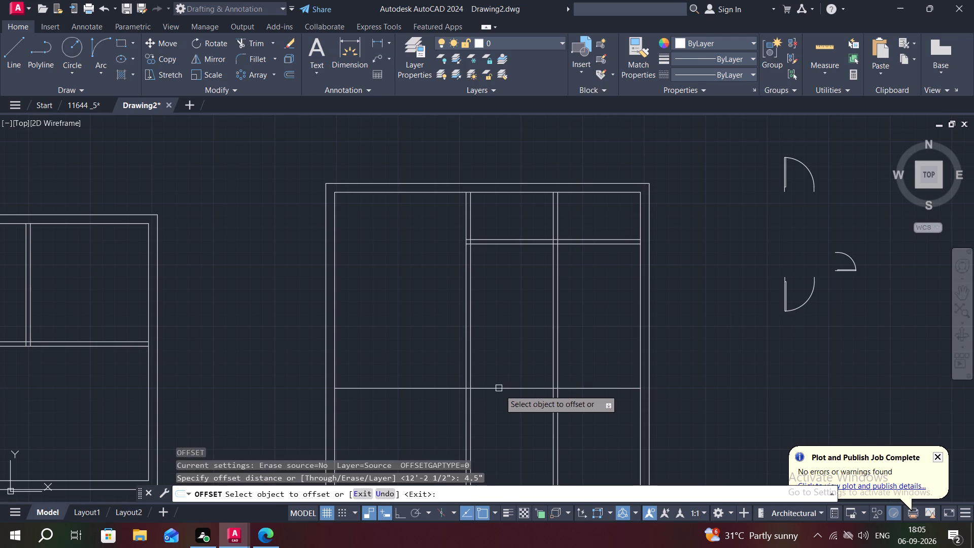
left_click(500, 390)
left_click(510, 408)
key("Escape")
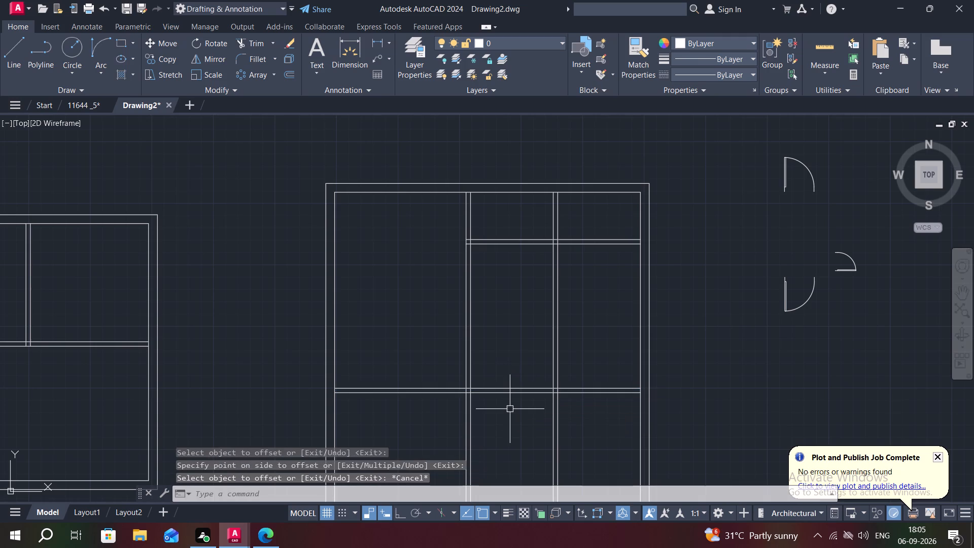
middle_click_drag(509, 409, 494, 324)
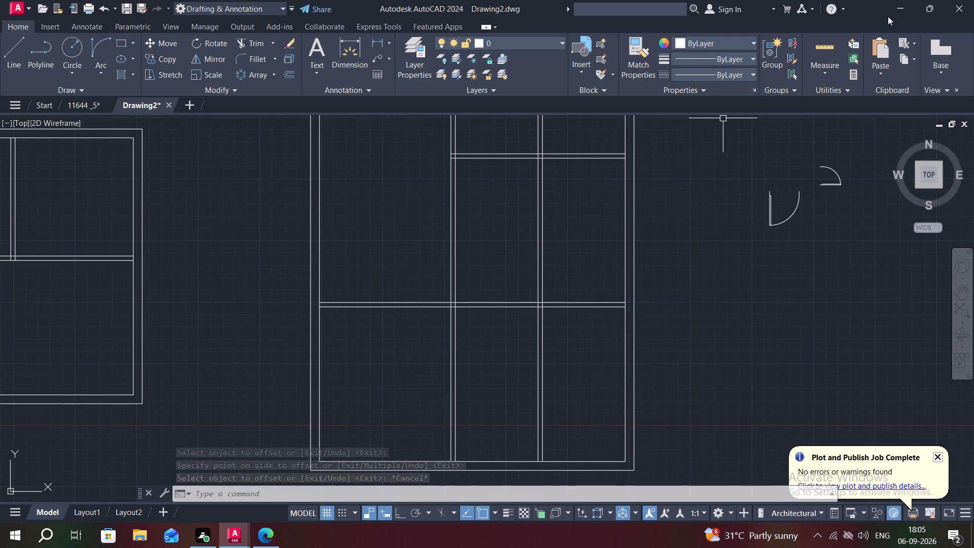
Measure the clear width and height of the second plan's upper-left room.
left_click(832, 54)
middle_click_drag(376, 180, 403, 246)
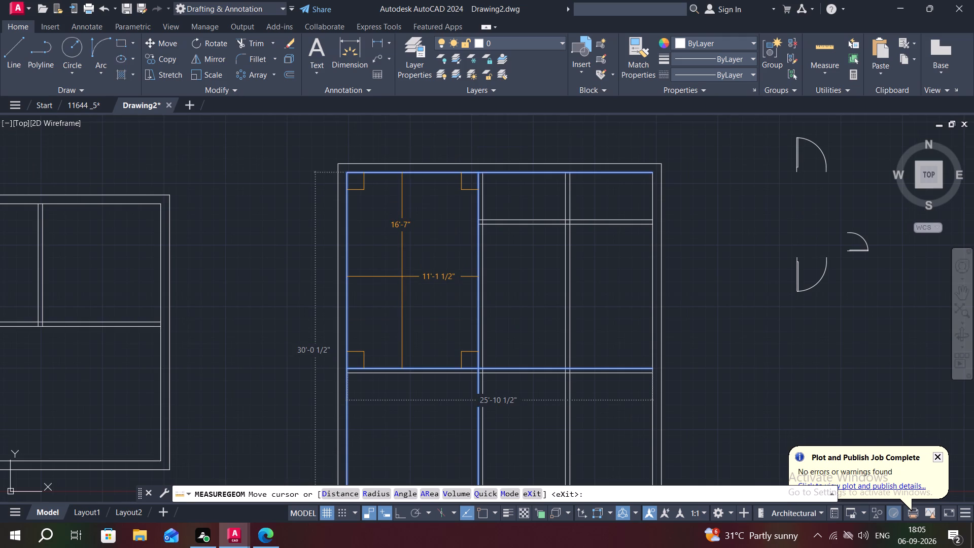
key("Escape")
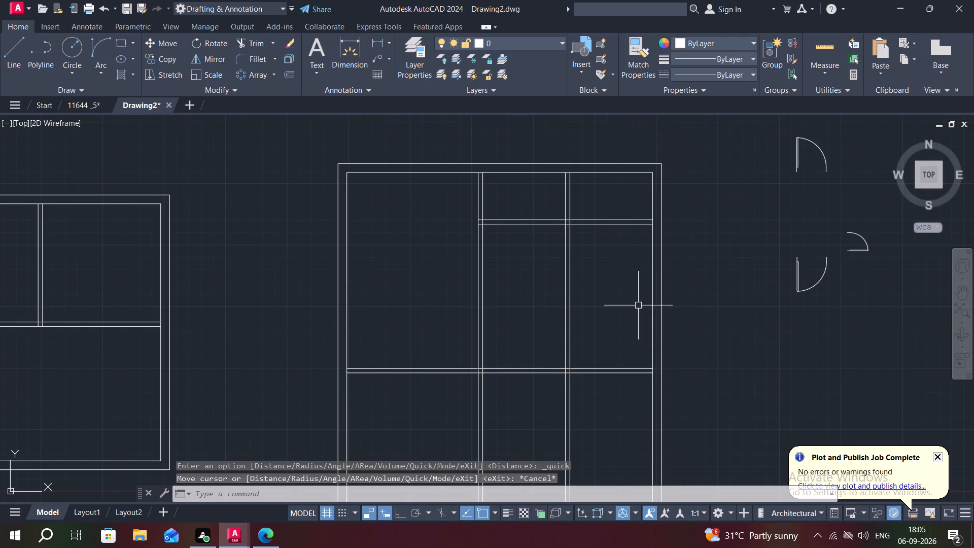
Trim both lines of the second vertical partition below the lower full-width partition.
middle_click_drag(629, 312, 648, 211)
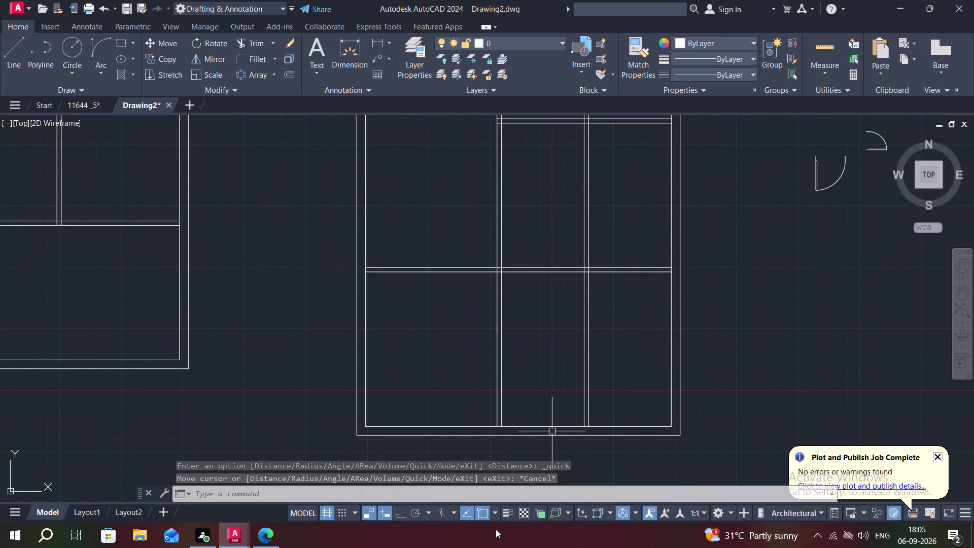
type("TR")
key("space")
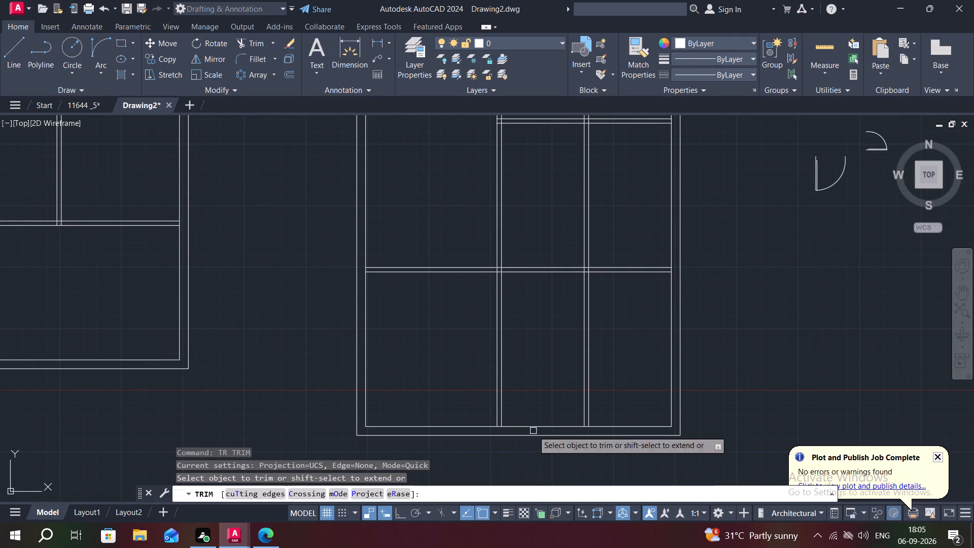
left_click_drag(546, 394, 603, 377)
key("Escape")
middle_click_drag(564, 392, 578, 366)
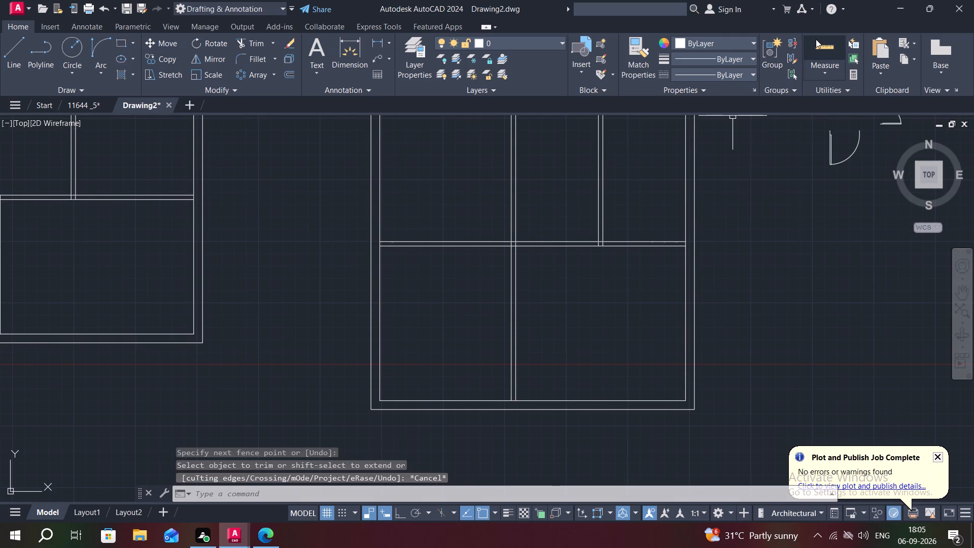
Measure the clear width and height of the lower-left room.
left_click(816, 39)
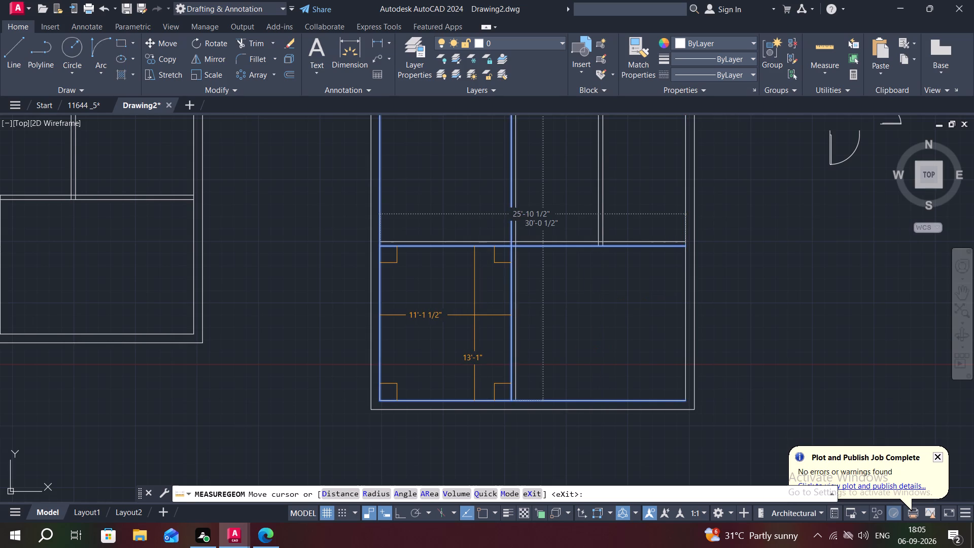
key("Escape")
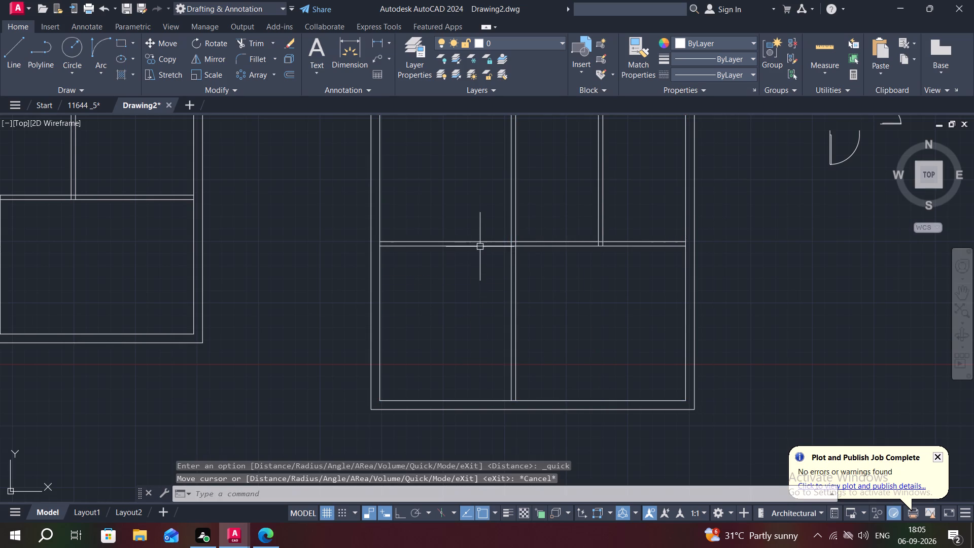
Erase the full-width partition's lower line and replace it by offsetting the upper line 4" downward.
left_click(480, 247)
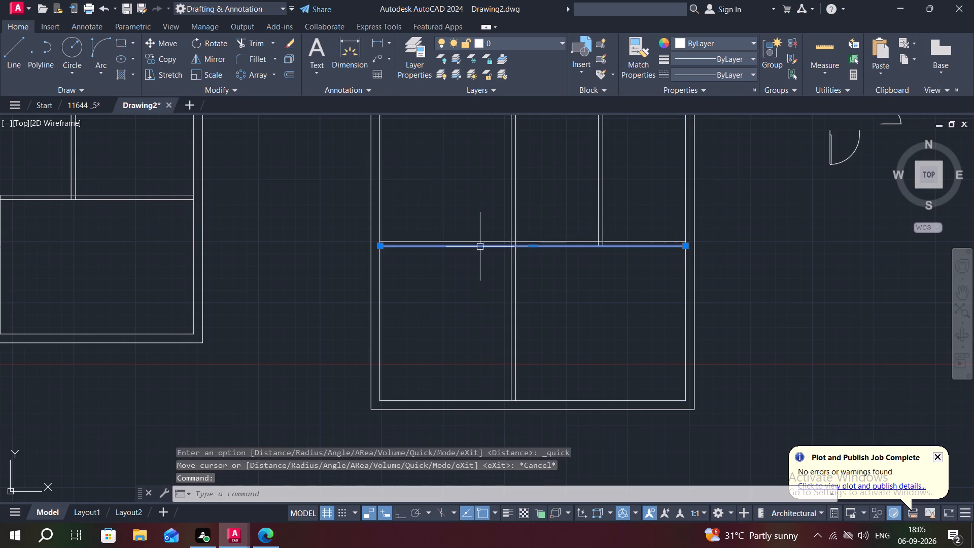
key("Delete")
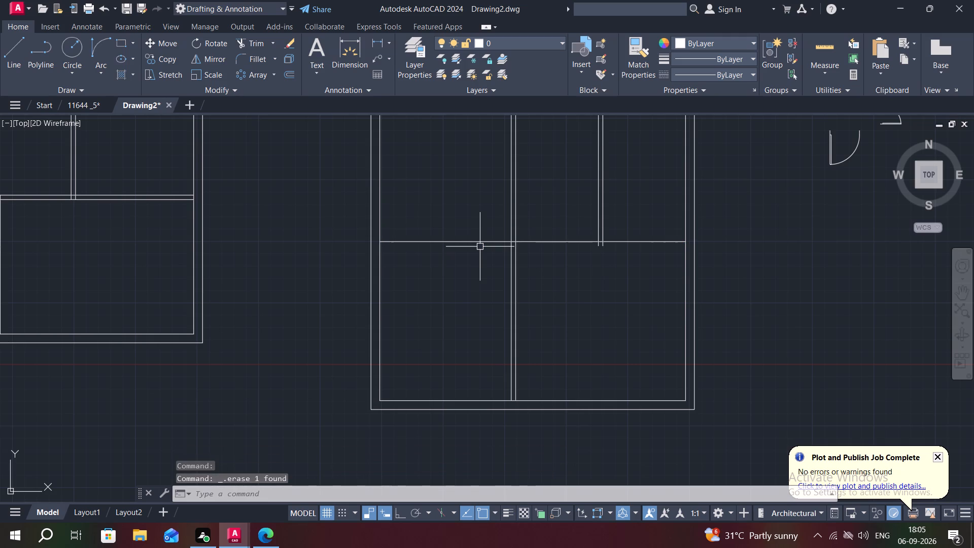
type("O 4\"")
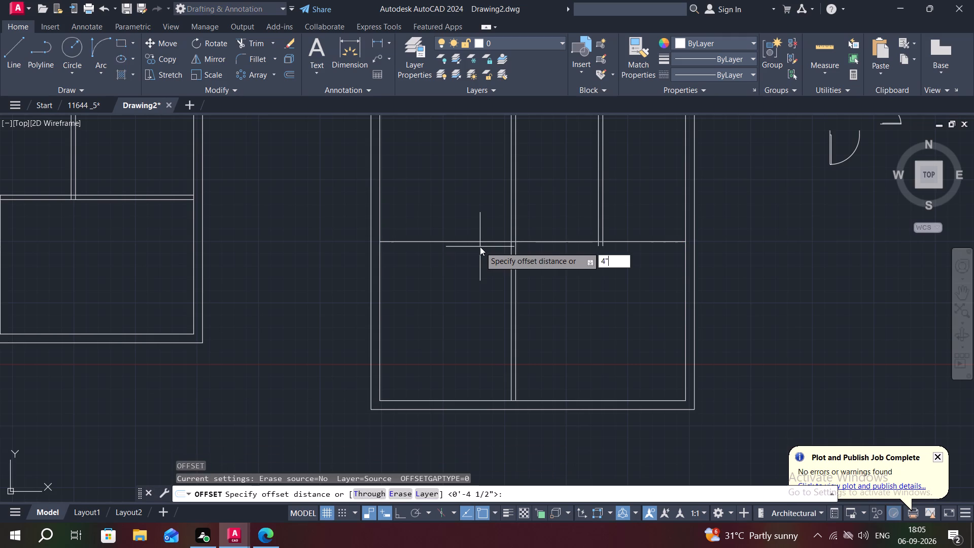
key("Return")
left_click(482, 241)
left_click(482, 267)
key("Escape")
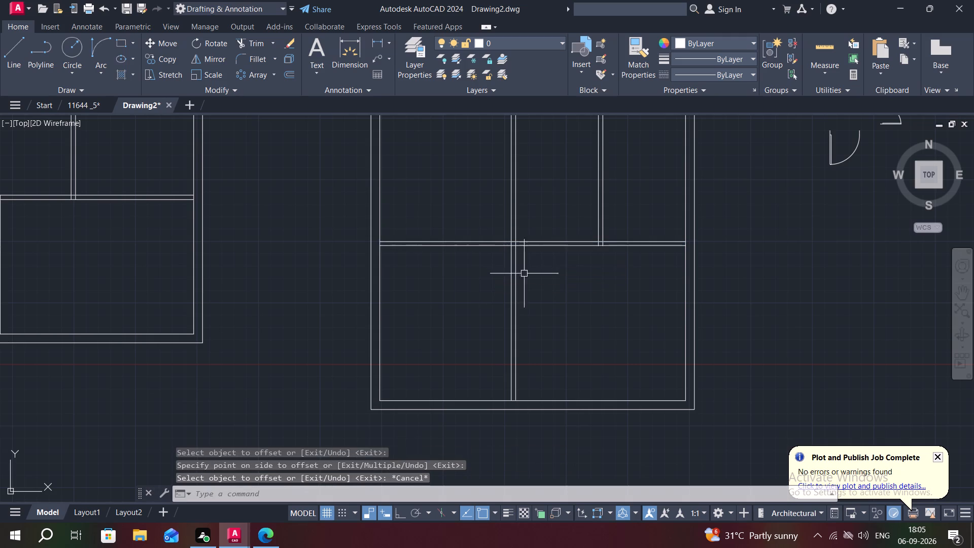
Measure the clear width and height of the lower-right room below the full-width partition.
left_click(819, 52)
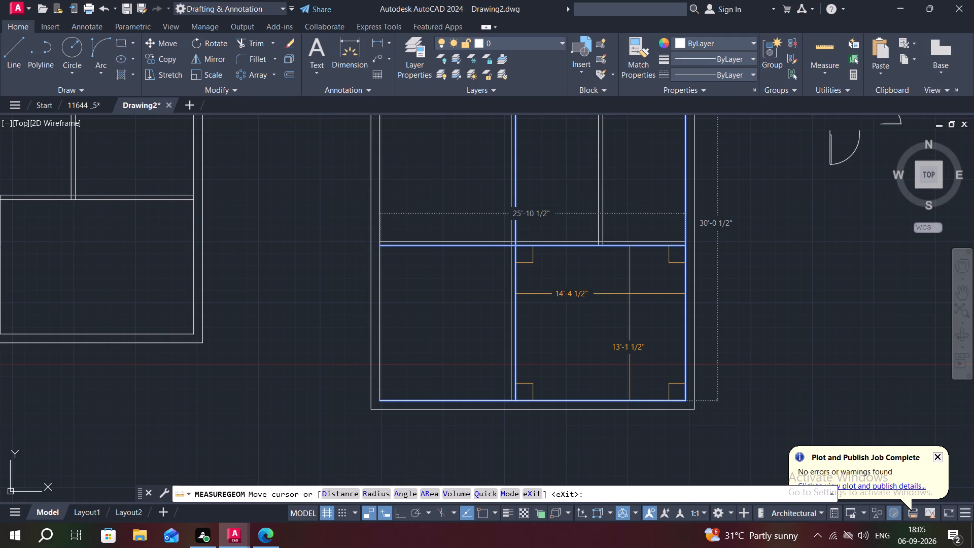
key("Escape")
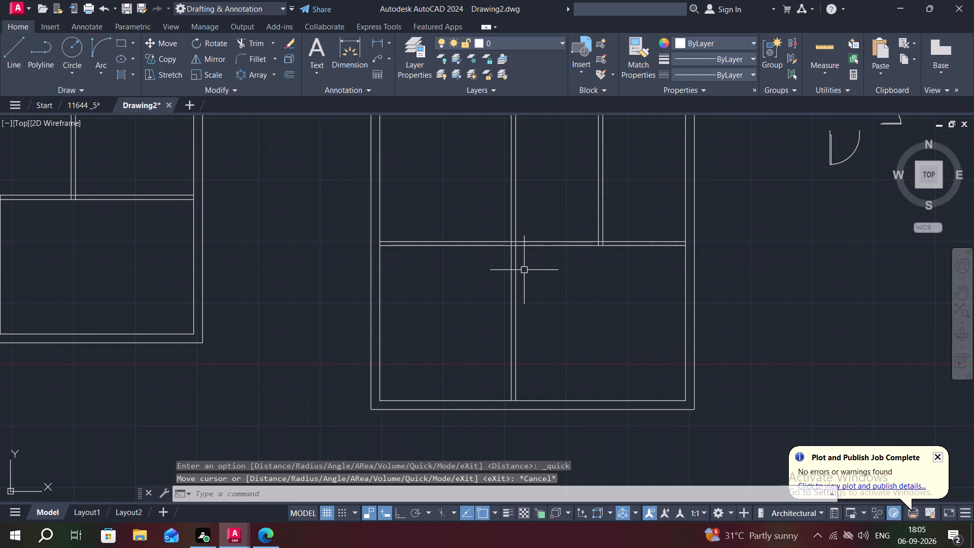
Offset the left inner wall line 7' to the right, into the plan.
type("O")
key("space")
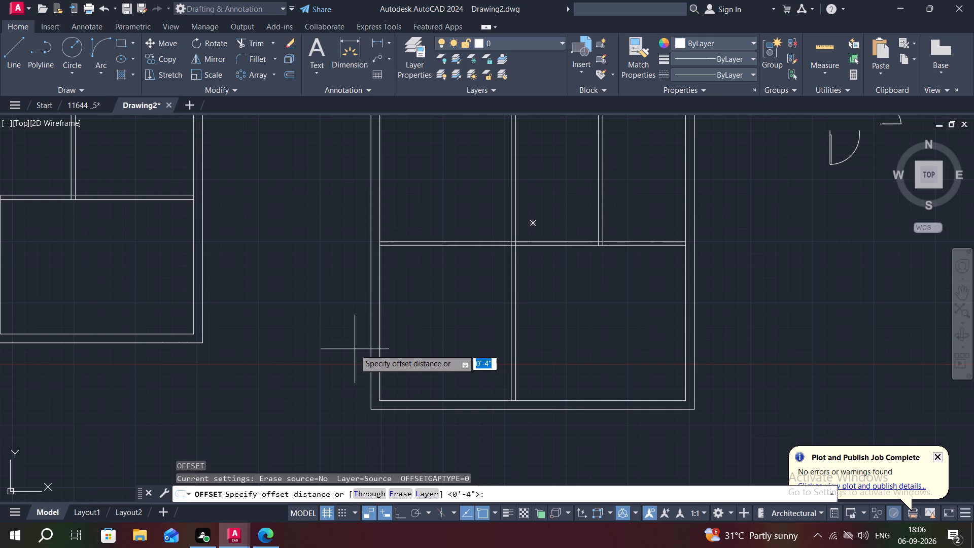
key("7")
key("apostrophe")
key("space")
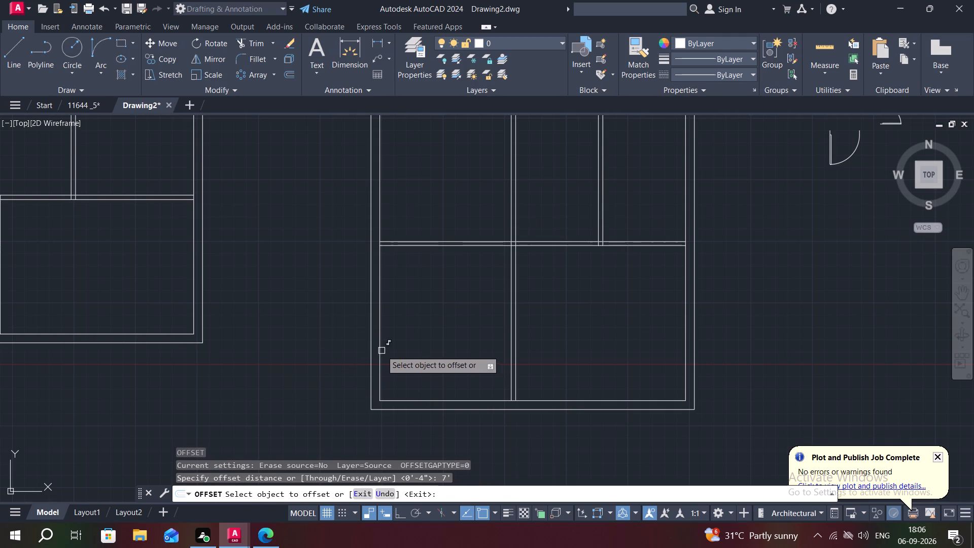
left_click(379, 349)
left_click(448, 351)
key("Escape")
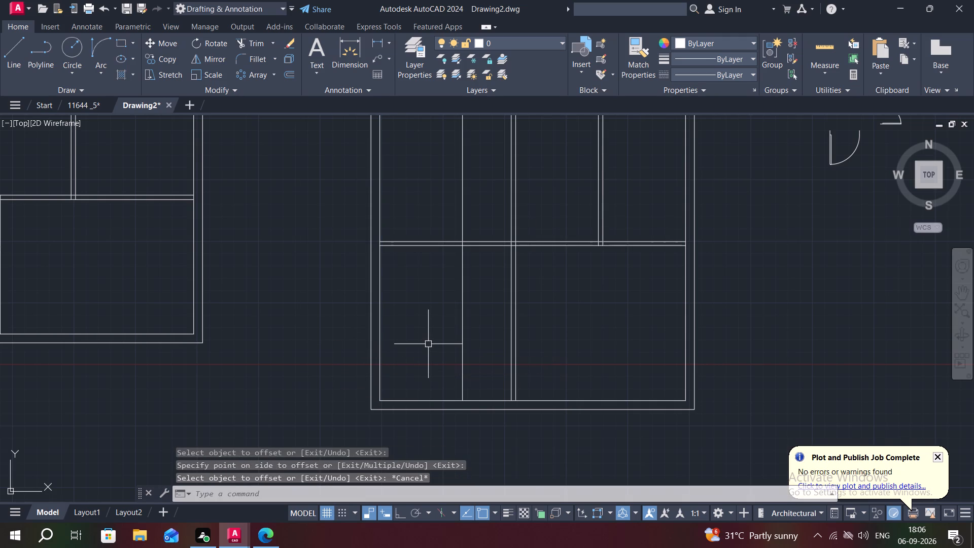
Trim the new vertical line above the full-width partition, including the piece between the partition's two lines.
type("TR")
key("space")
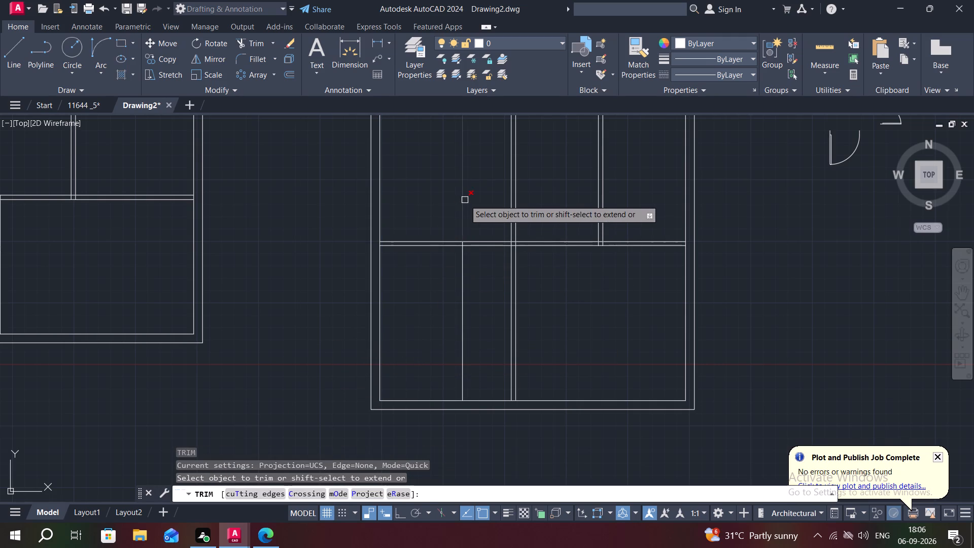
left_click(465, 200)
key("Escape")
scroll(470, 237, "up", 3)
key("Escape")
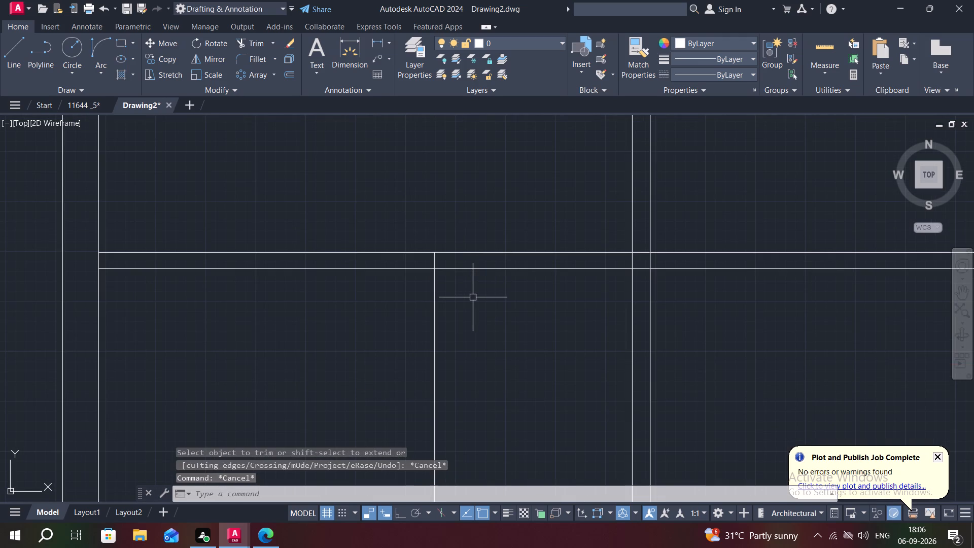
key("t")
key("r")
key("space")
left_click(434, 259)
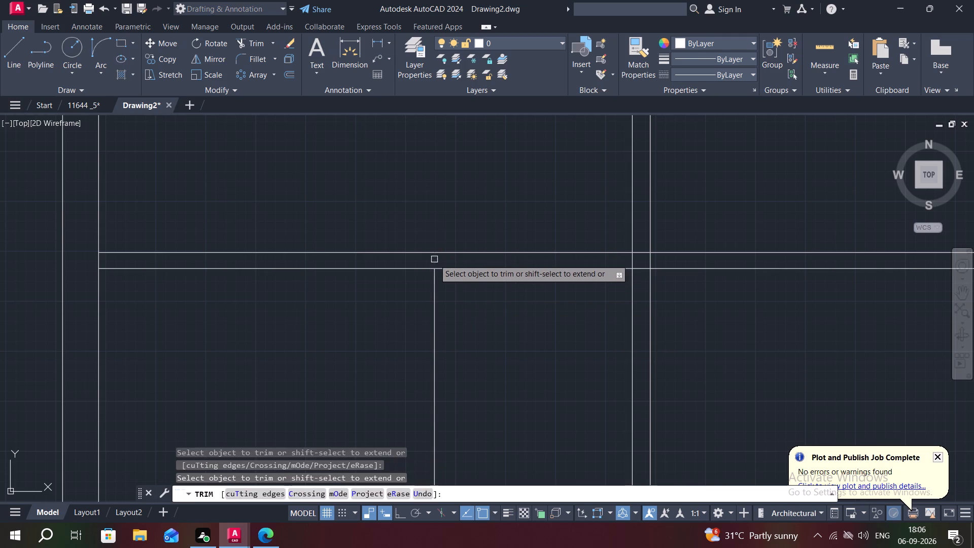
key("Escape")
Offset the new vertical line 4.5" to the right to form the lower-left partition.
type("O")
key("space")
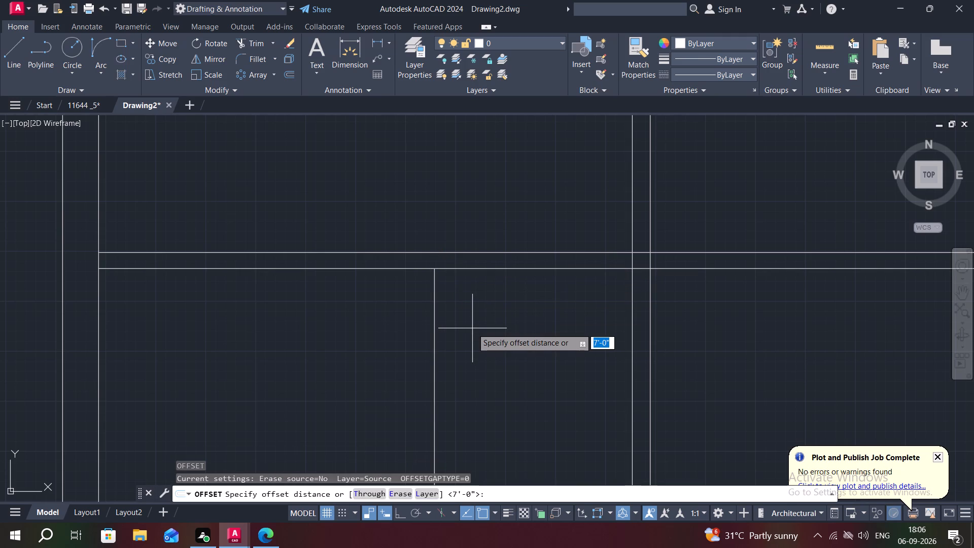
type("4.5\"")
key("space")
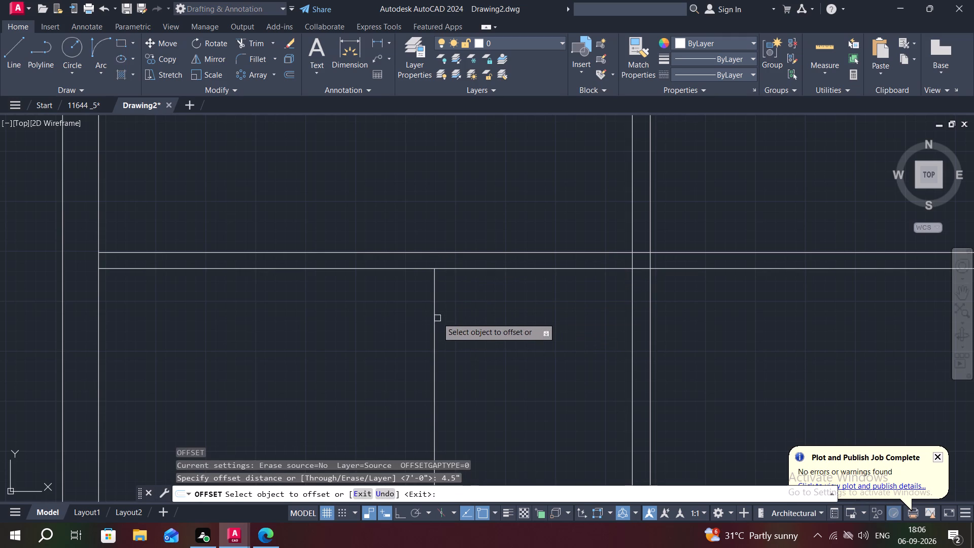
left_click(435, 311)
left_click(477, 334)
key("Escape")
Extend both lines of the lower-left vertical partition up to the full-width partition's upper line.
middle_click_drag(493, 343, 449, 281)
scroll(449, 272, "down", 2)
key("Escape")
key("e")
key("x")
key("space")
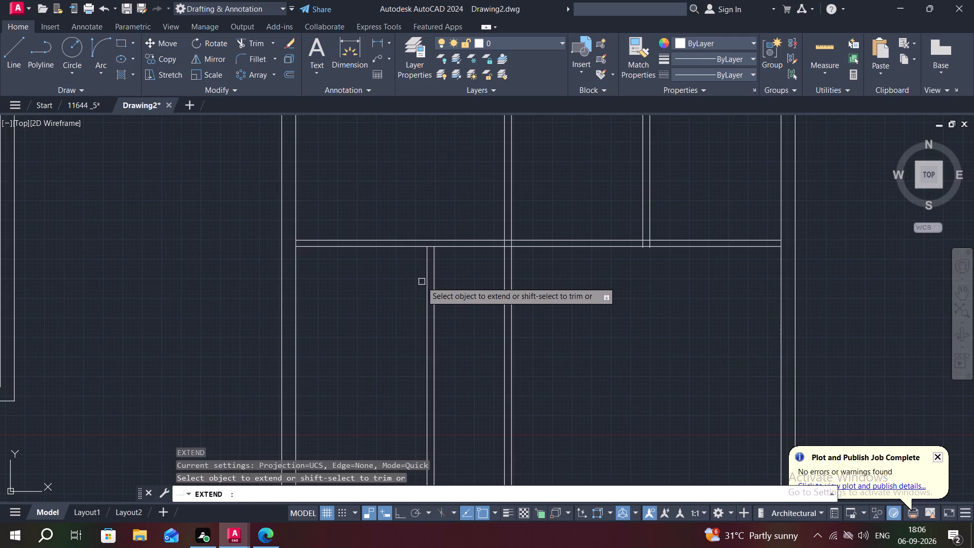
left_click(428, 274)
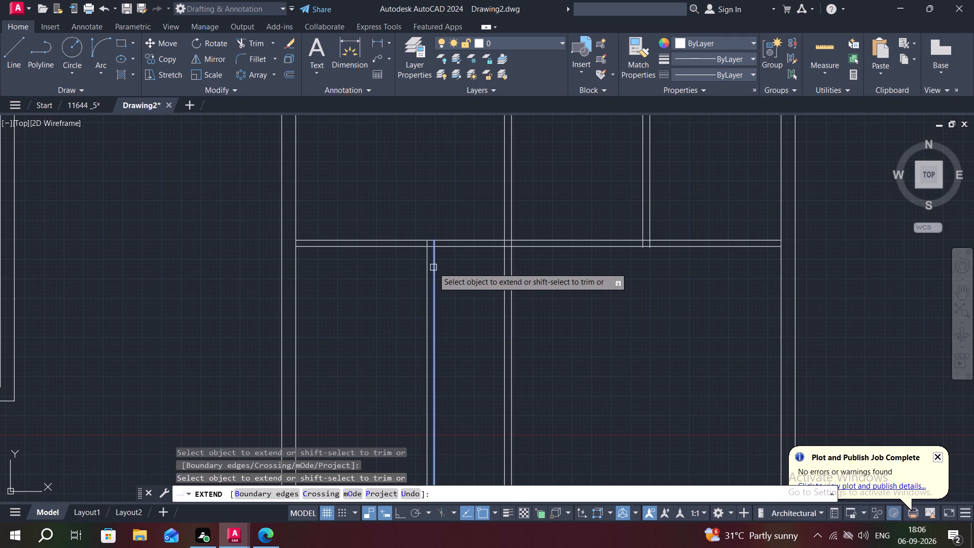
left_click(433, 267)
key("Escape")
Trim both lines of the first upper vertical partition below the full-width partition.
type("TR")
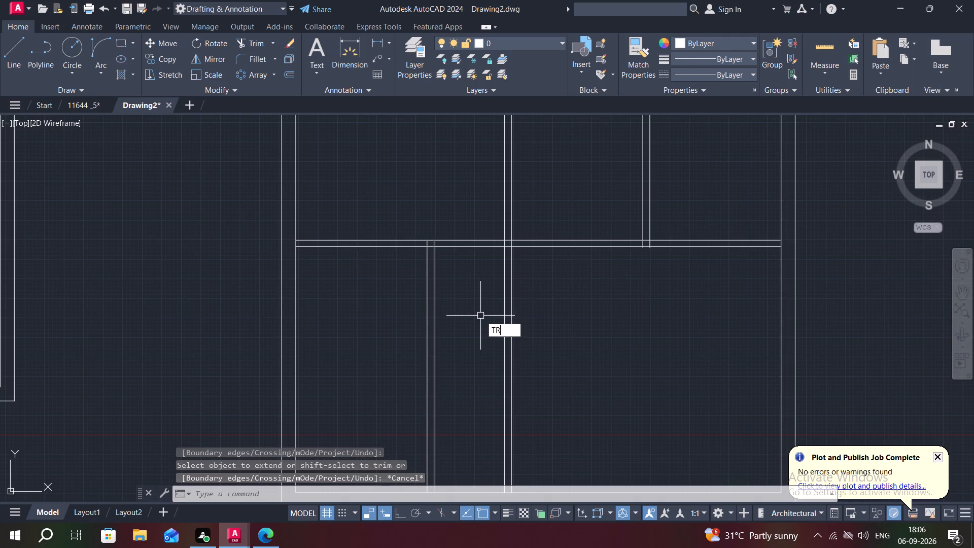
key("space")
left_click_drag(490, 323, 545, 335)
key("Escape")
middle_click_drag(519, 364, 512, 313)
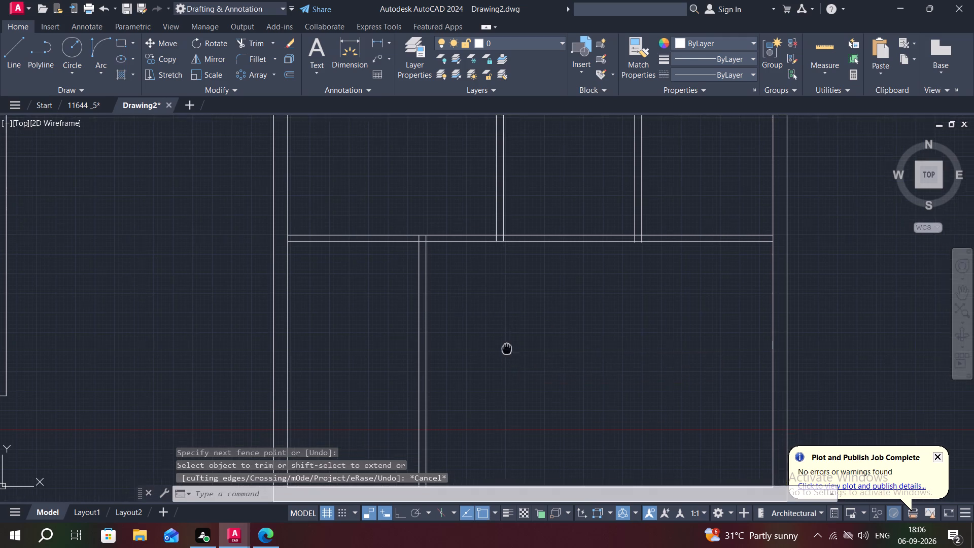
Offset the full-width partition's lower line 4' downward.
scroll(532, 286, "down", 1)
middle_click_drag(476, 334, 545, 365)
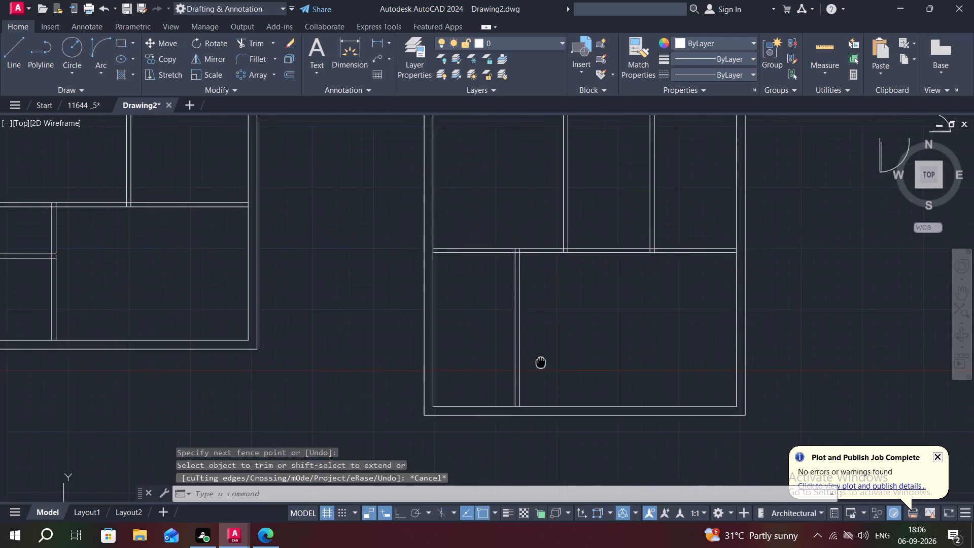
middle_click_drag(545, 365, 547, 366)
type("O")
key("space")
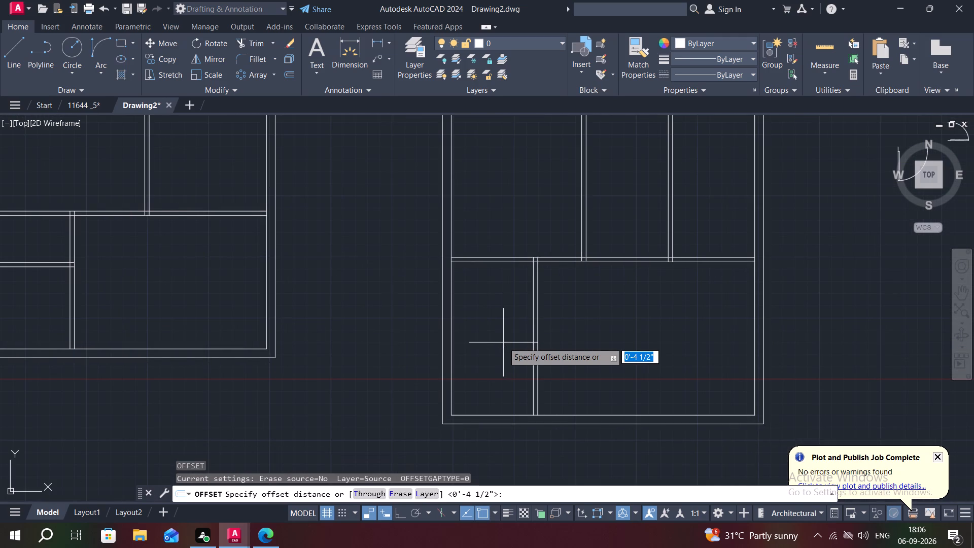
type("4'")
key("space")
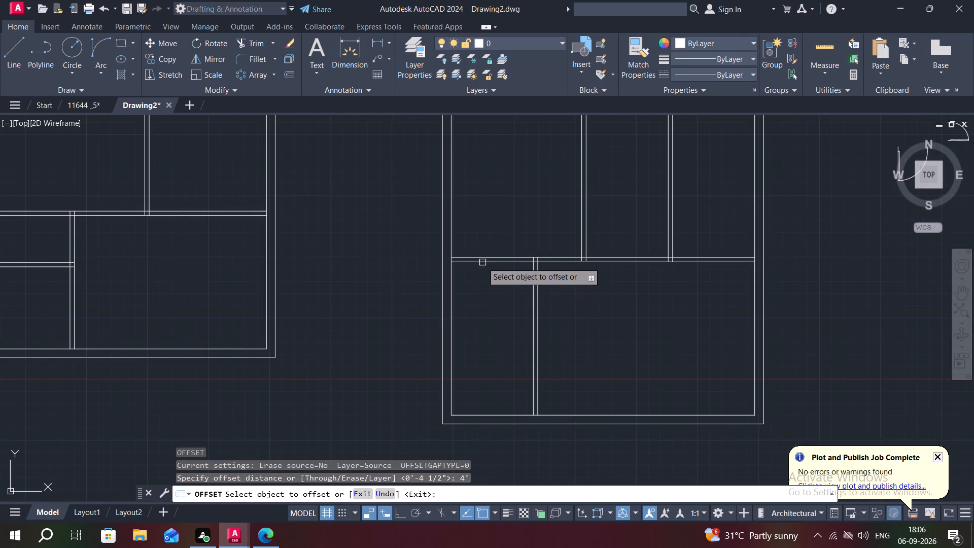
left_click(482, 262)
left_click(500, 307)
key("Escape")
Trim the new horizontal line to the right of the lower-left vertical partition.
type("TR")
key("space")
left_click(583, 303)
left_click(589, 314)
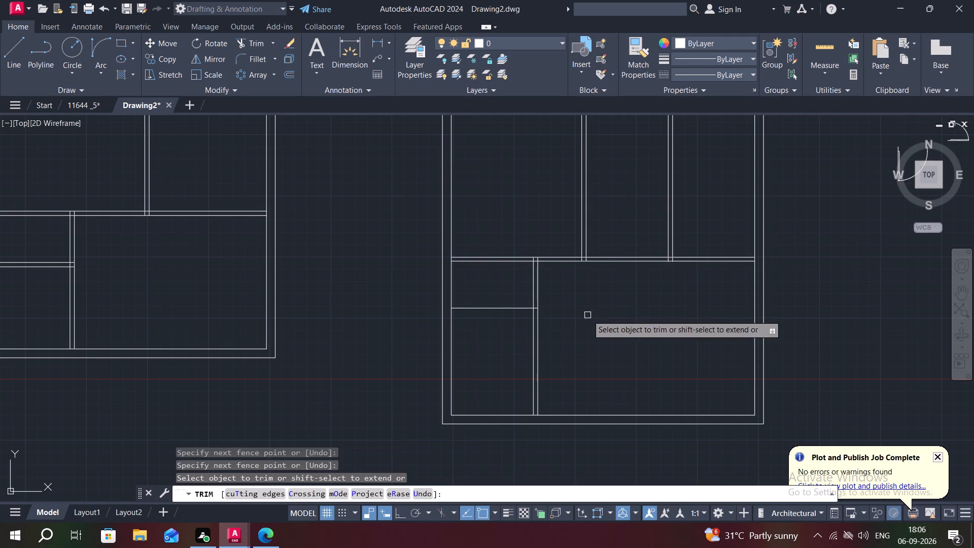
key("Escape")
Offset the shortened horizontal line 4.5" downward to form the partition dividing the lower-left bay.
key("o")
key("space")
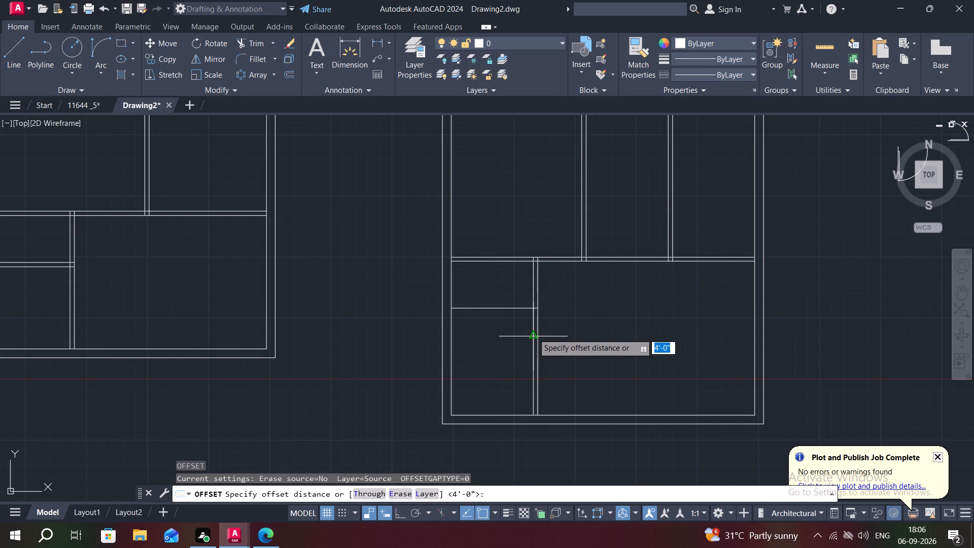
type("4.5\"")
key("space")
left_click(511, 308)
left_click(513, 339)
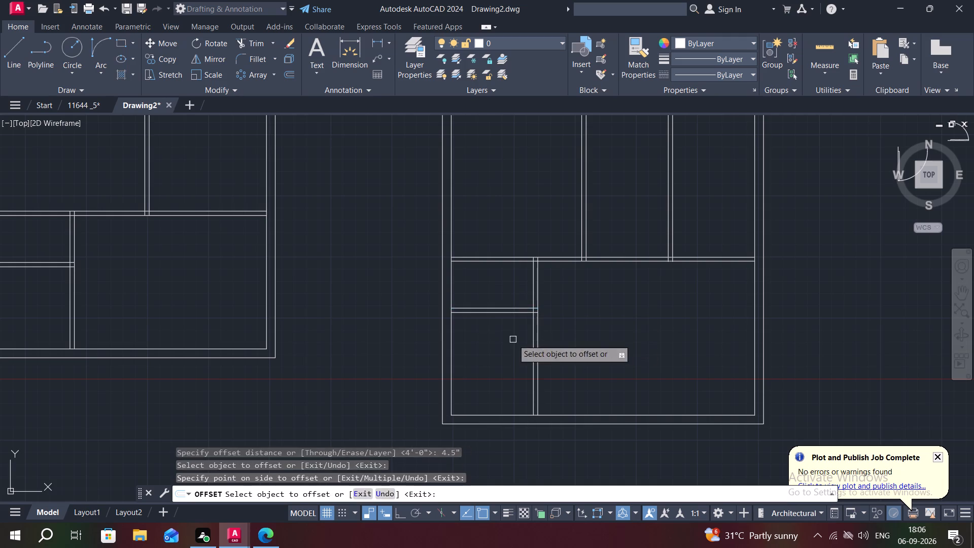
key("Escape")
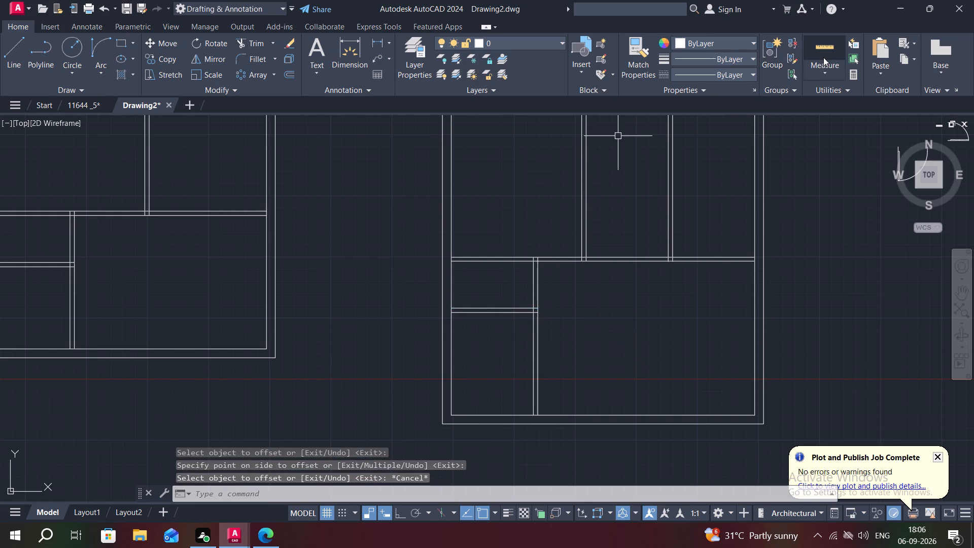
Measure the bottom-left room's clear width and height, and review both floor plans.
left_click(824, 57)
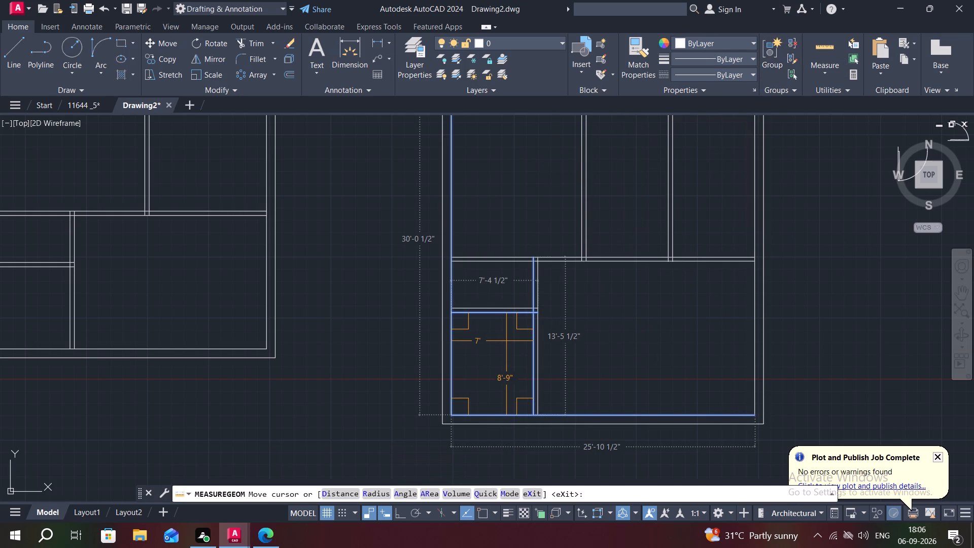
key("Escape")
scroll(573, 329, "down", 1)
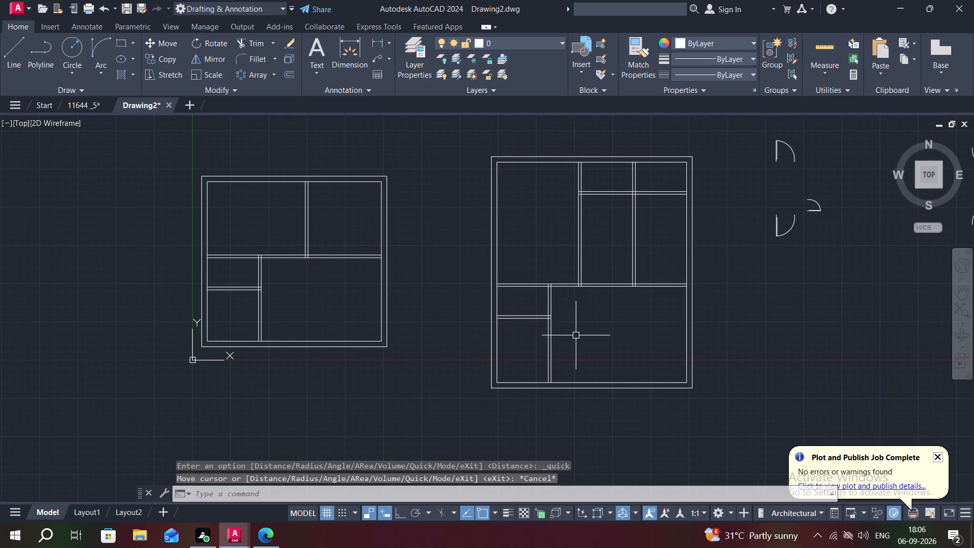
middle_click_drag(570, 337, 536, 354)
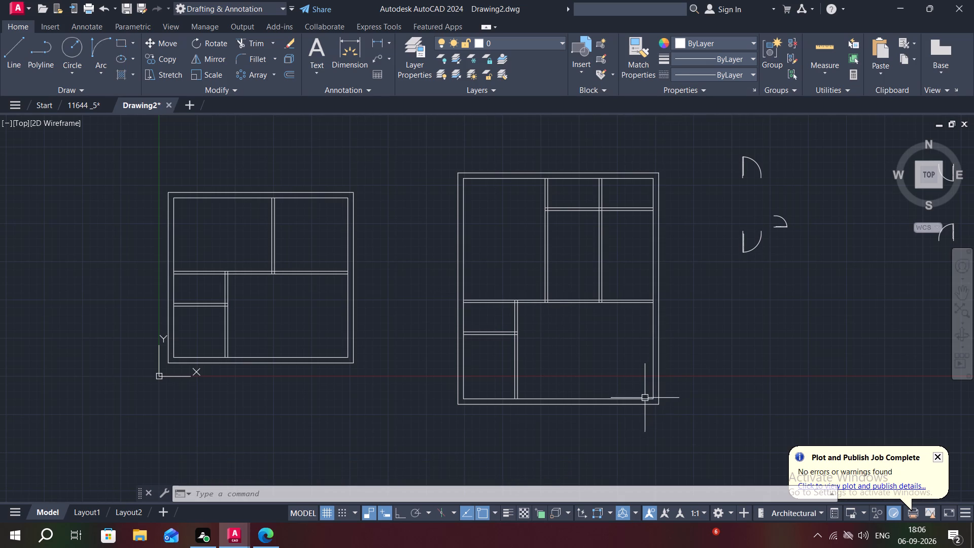
Draw a 9" jamb line across the larger plan's bottom outer wall, near its lower-right corner.
middle_click_drag(643, 401, 614, 379)
scroll(629, 384, "up", 2)
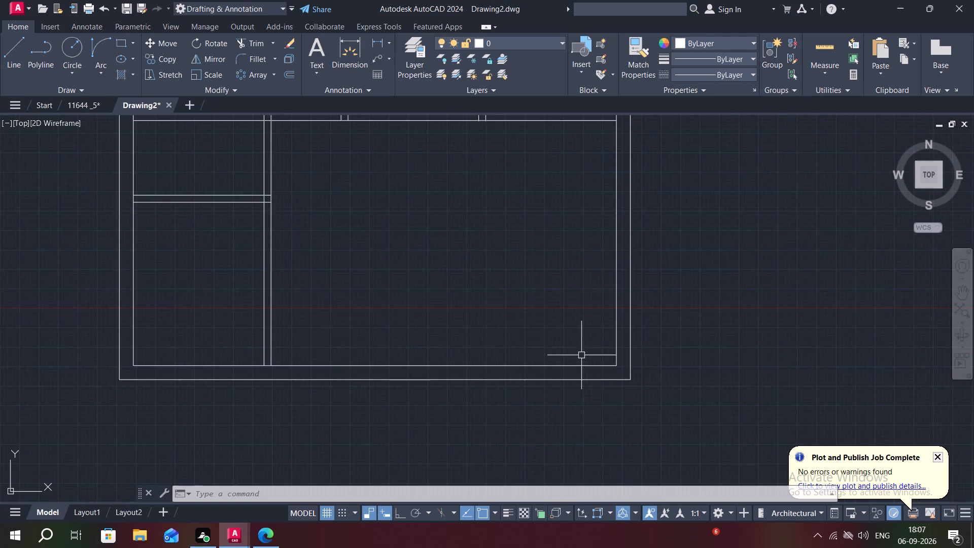
scroll(581, 355, "down", 1)
key("Escape")
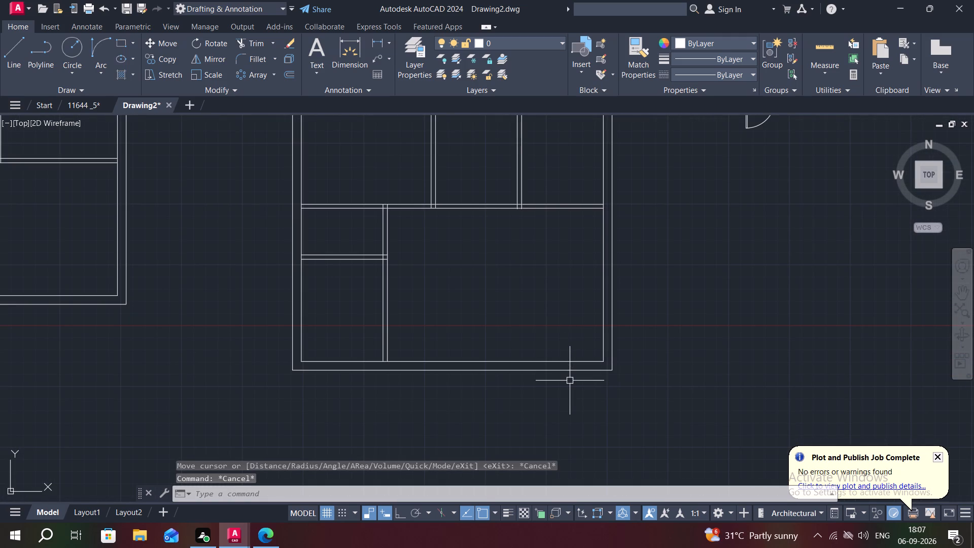
type("L")
key("space")
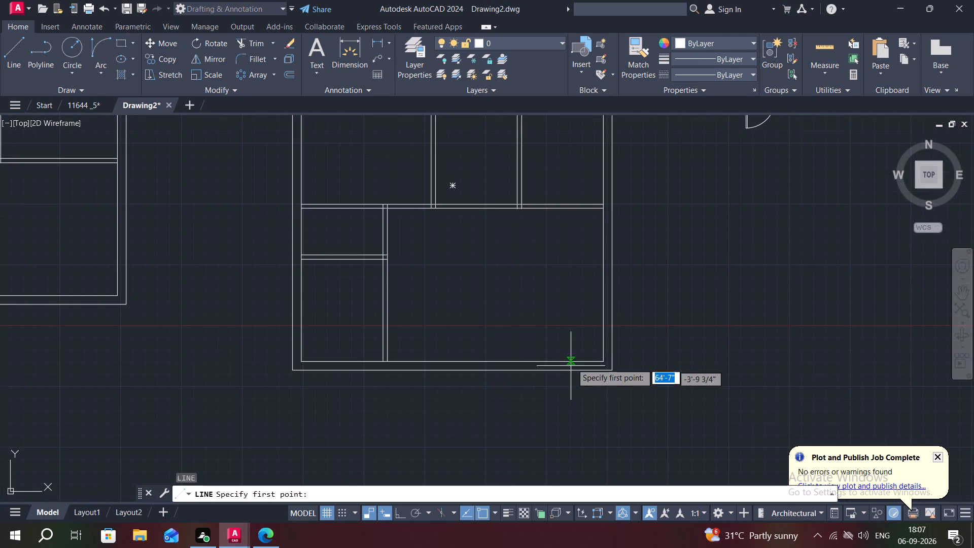
left_click(592, 364)
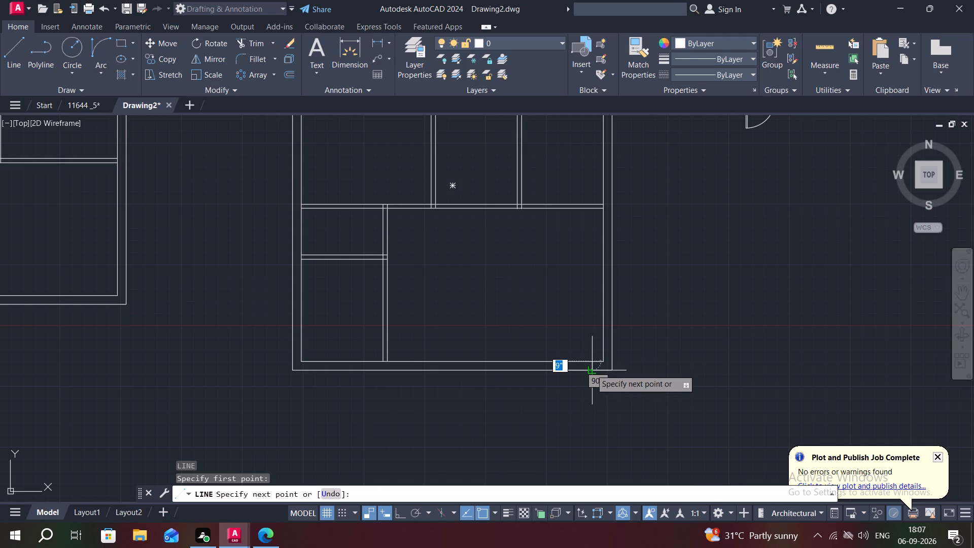
left_click(590, 369)
key("Escape")
Offset the jamb line 3' to the left along the bottom outer wall to mark the door opening.
type("O")
key("space")
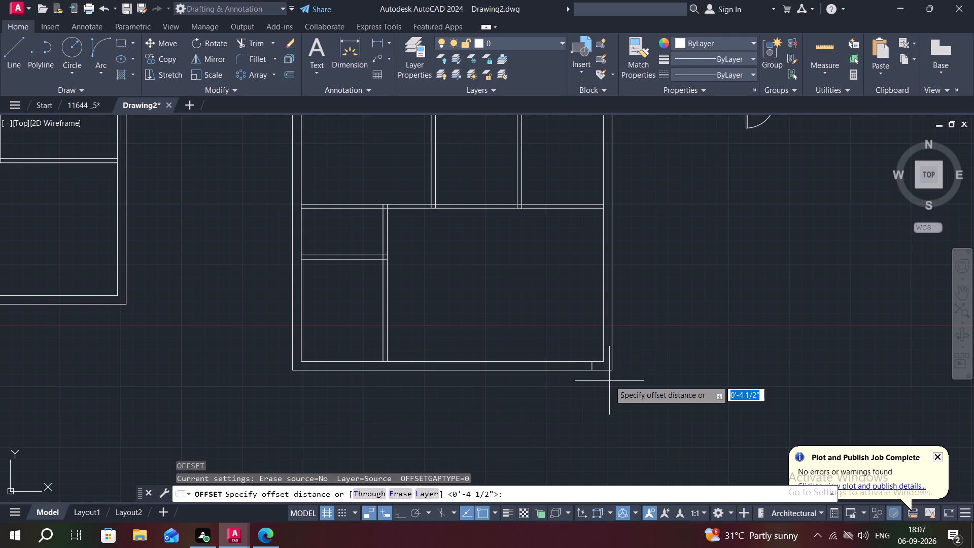
type("3'")
key("Return")
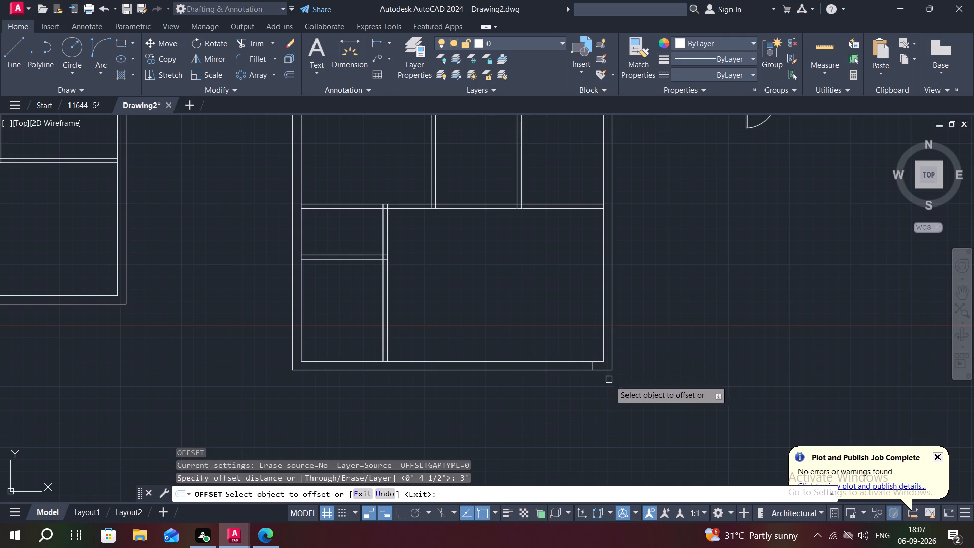
scroll(664, 384, "down", 1)
middle_click_drag(652, 377, 621, 397)
scroll(592, 398, "up", 3)
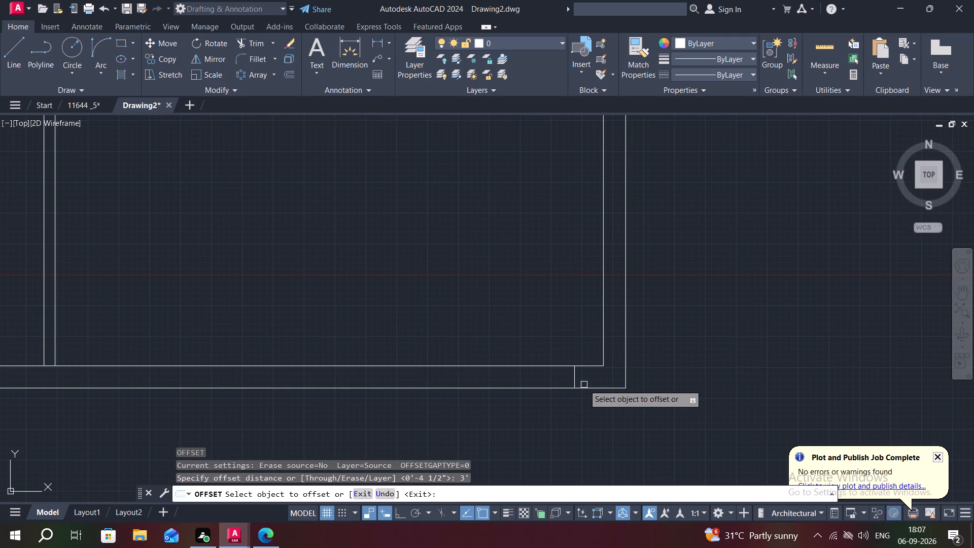
left_click(572, 379)
left_click(370, 413)
scroll(528, 422, "down", 3)
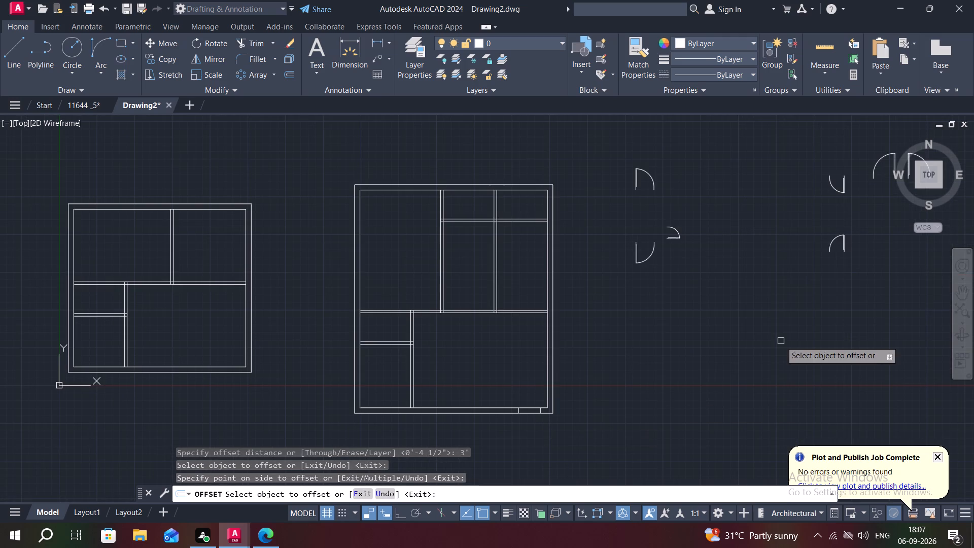
middle_click_drag(755, 336, 724, 354)
key("Escape")
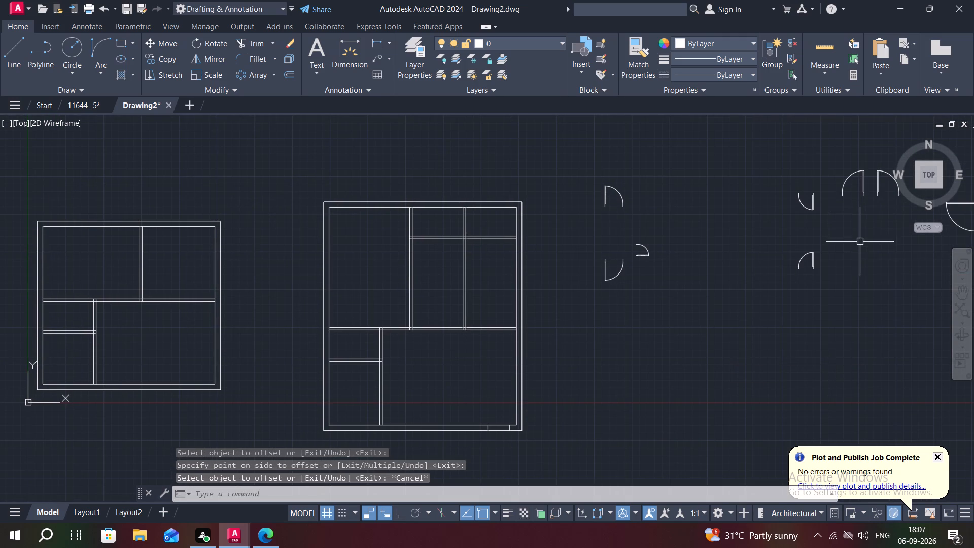
Copy the lower left-swinging door block from the loose doors onto the outer end of the opening's right jamb line.
type("CO")
key("space")
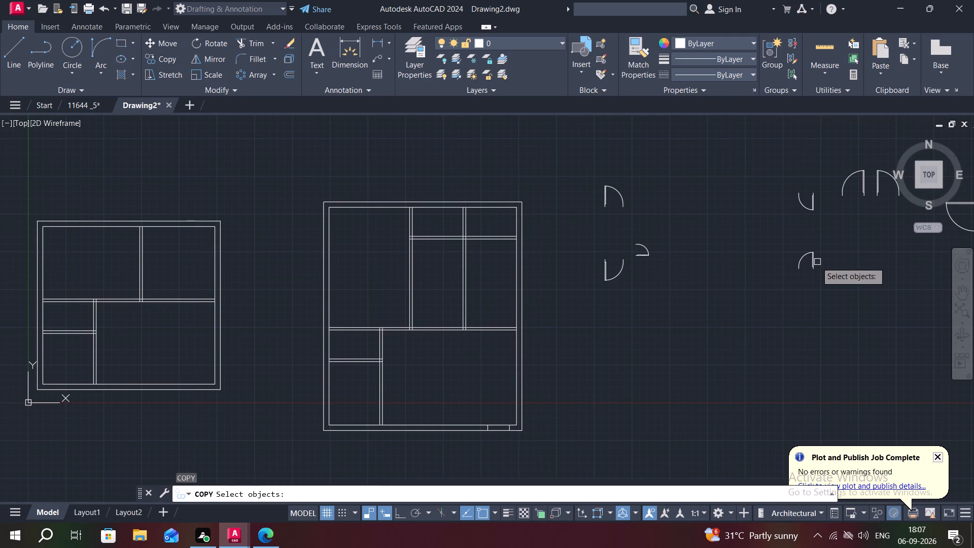
left_click(814, 261)
right_click(814, 261)
scroll(814, 261, "up", 3)
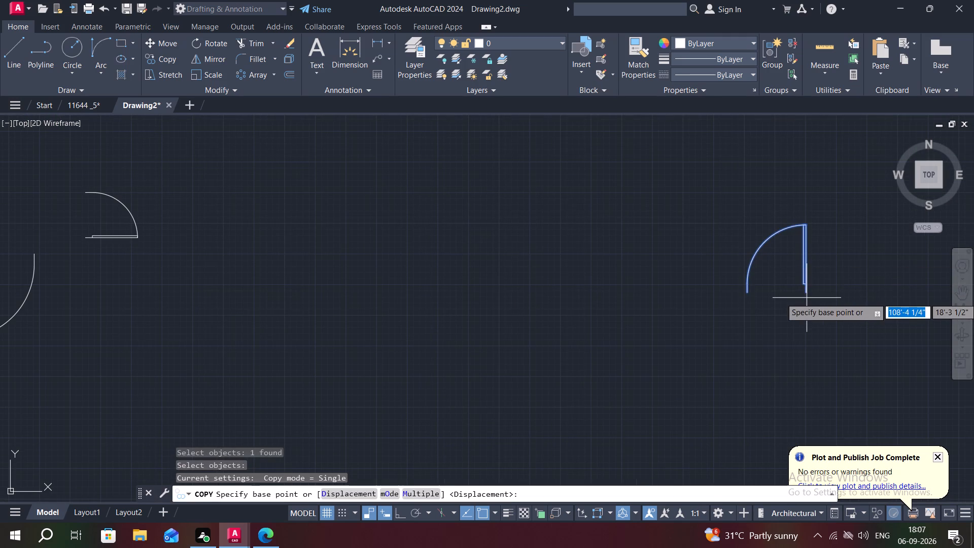
left_click(803, 296)
scroll(394, 435, "down", 2)
middle_click_drag(395, 437, 555, 321)
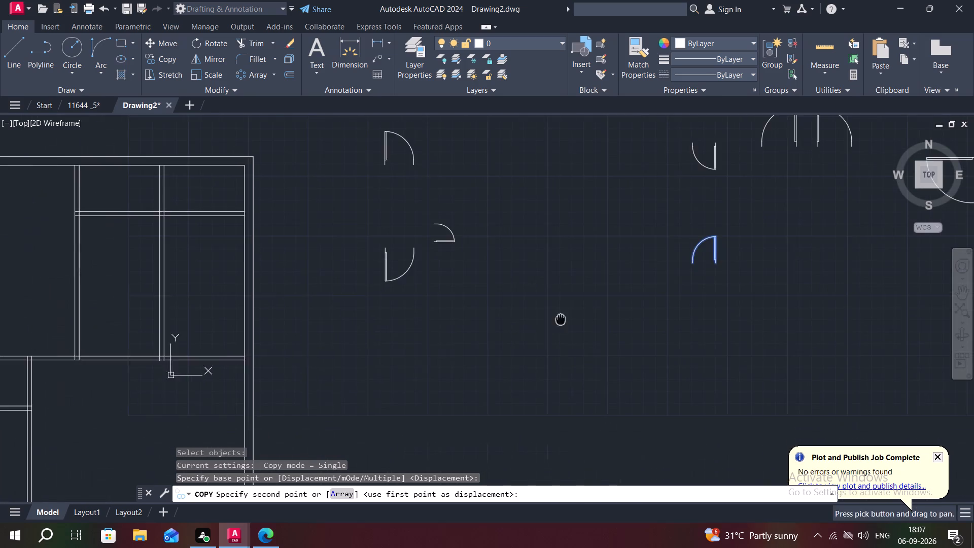
scroll(332, 399, "down", 2)
middle_click_drag(308, 399, 446, 245)
scroll(399, 292, "up", 7)
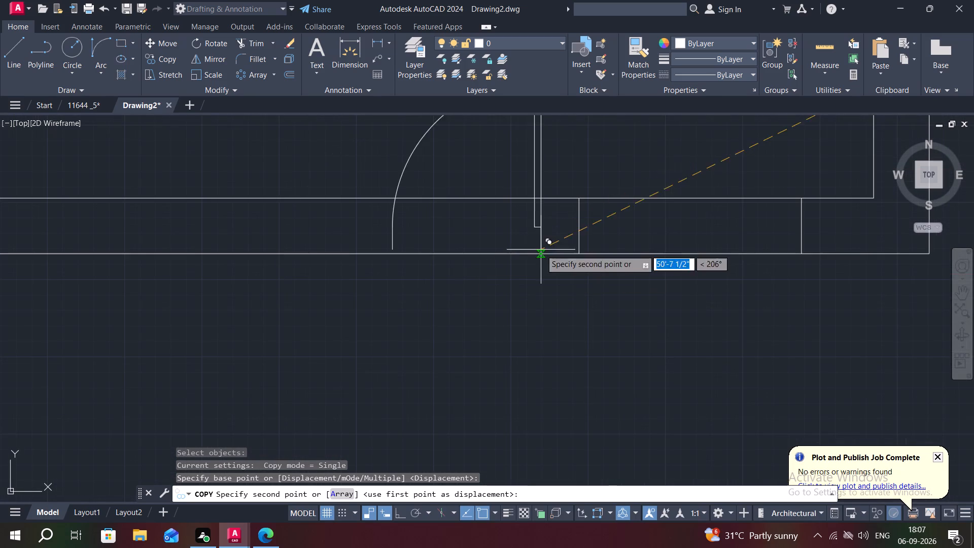
left_click(801, 251)
key("Escape")
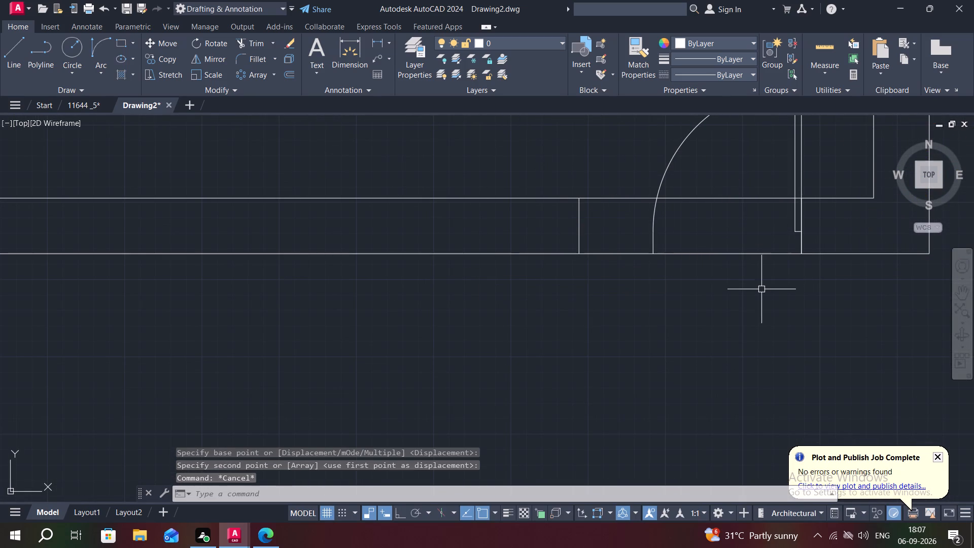
Scale the copied door from its hinge-side corner by about 1.5 so it spans the marked opening.
type("SC")
key("space")
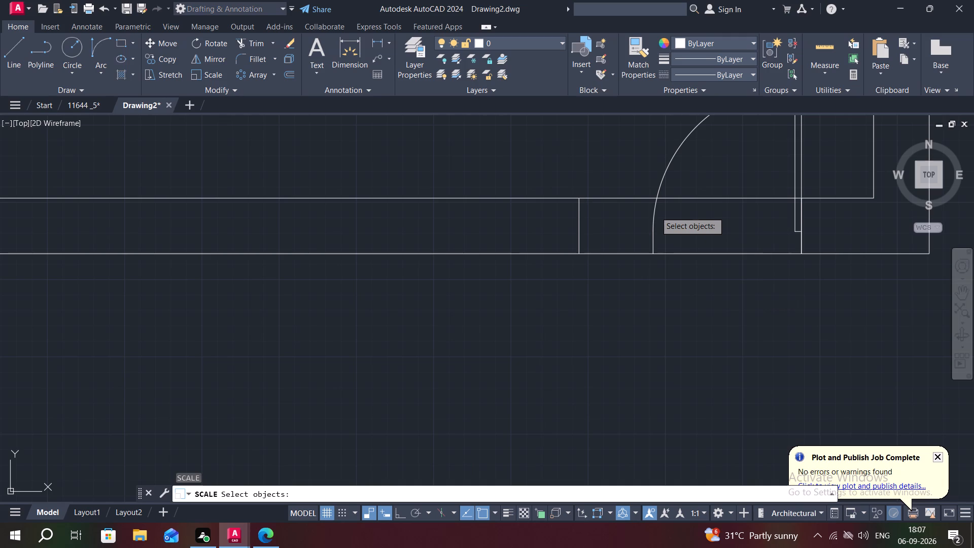
left_click(653, 218)
right_click(694, 294)
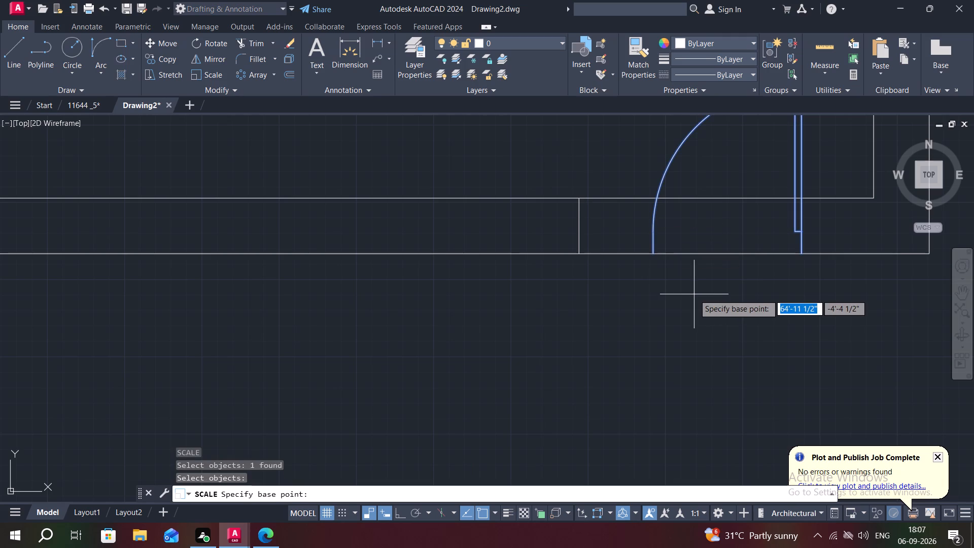
left_click(801, 254)
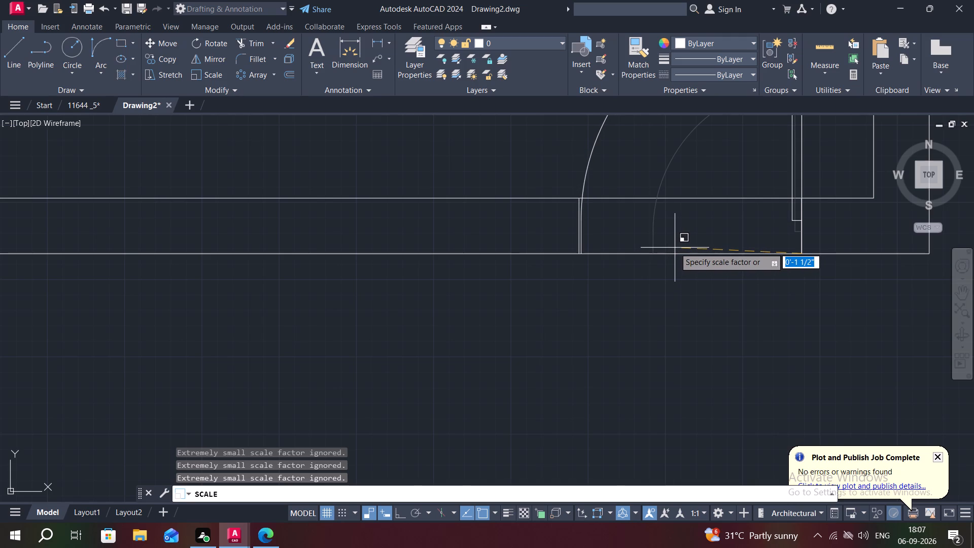
left_click(675, 248)
Delete the left jamb line beside the door's arc.
scroll(552, 222, "up", 3)
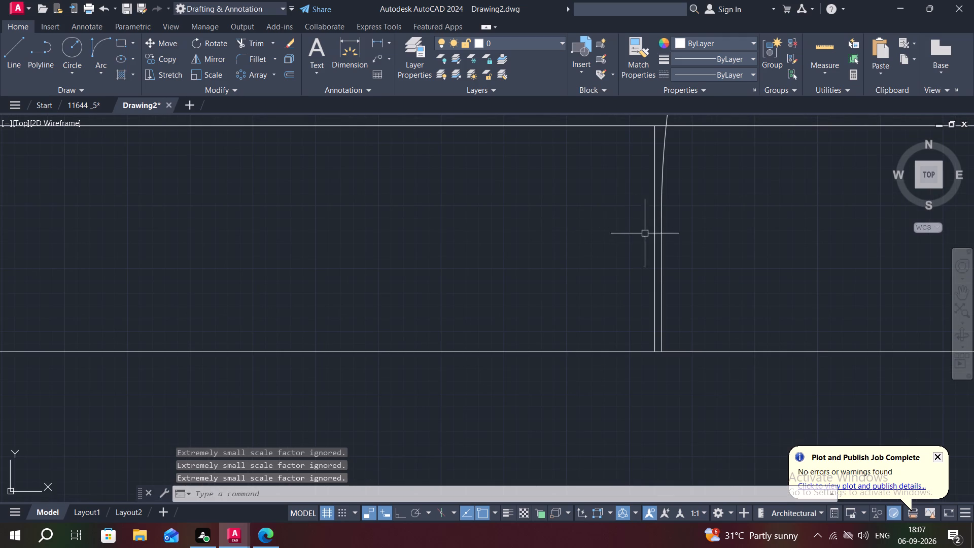
left_click(654, 242)
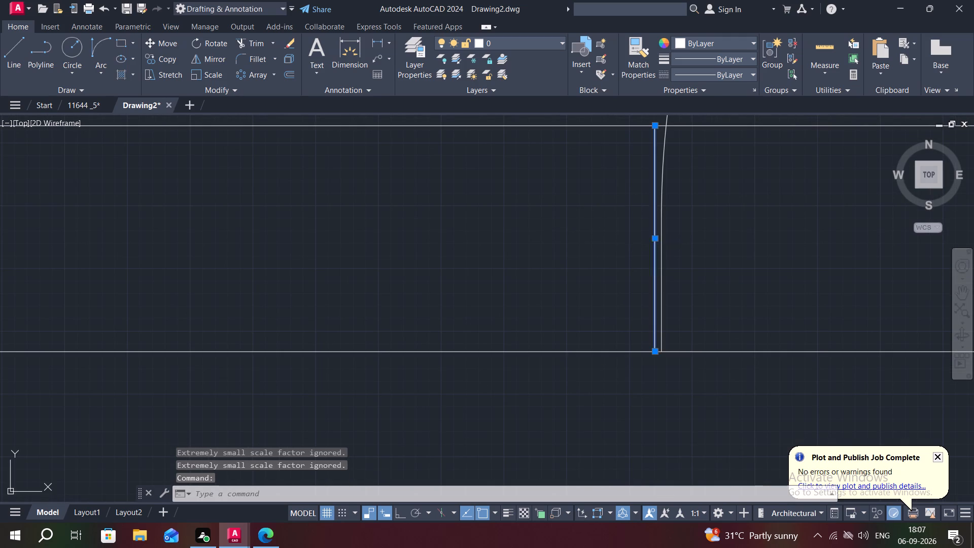
key("Delete")
Trim the inner wall line inside the door opening, between the arc and the door leaf.
scroll(653, 241, "down", 2)
middle_click_drag(632, 256, 558, 296)
scroll(555, 298, "down", 1)
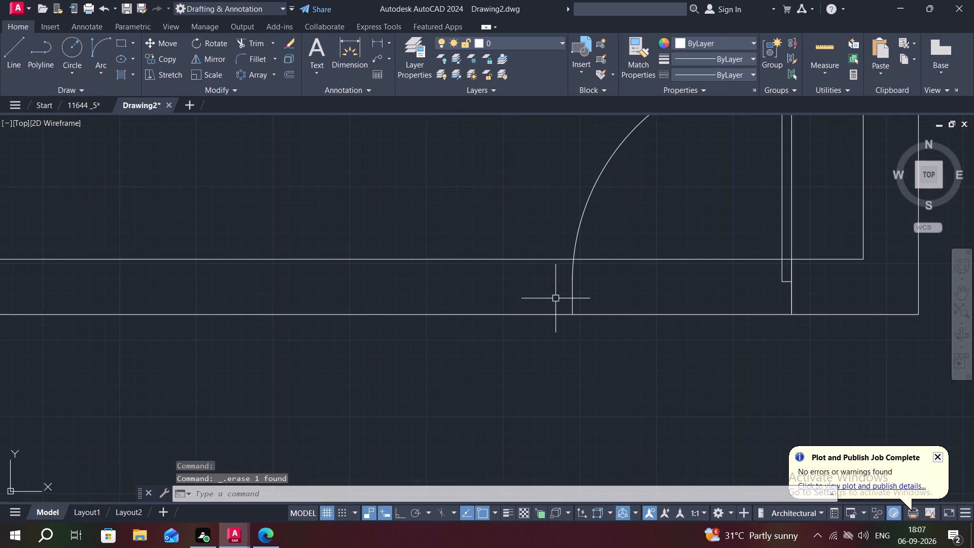
type("TR")
key("space")
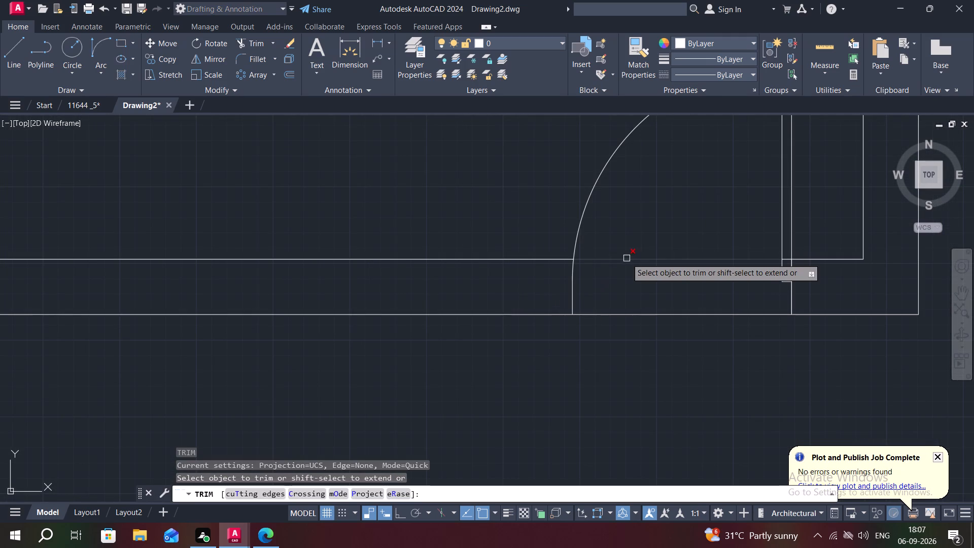
left_click(627, 258)
key("Escape")
Offset the larger plan's outer wall outline 3' outward.
scroll(498, 394, "down", 4)
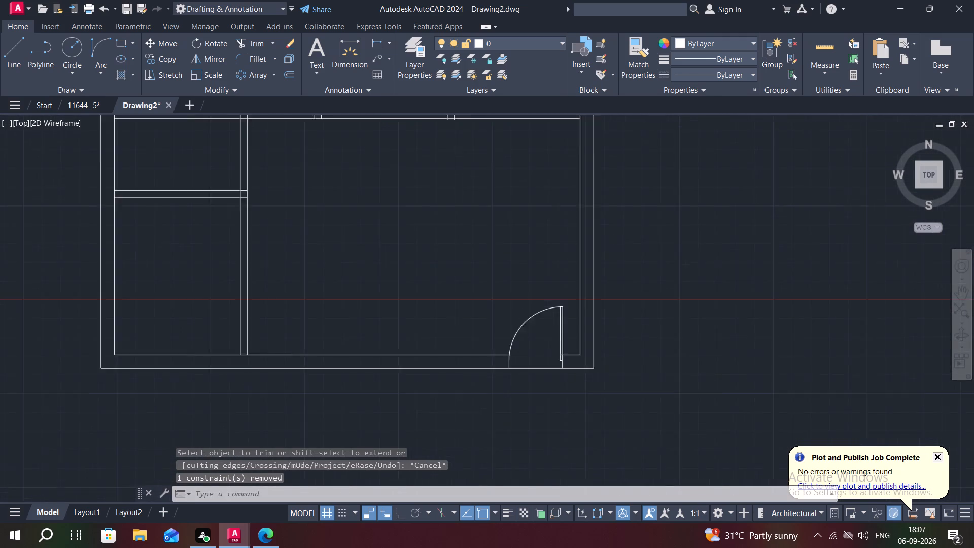
middle_click_drag(393, 415, 505, 409)
scroll(462, 409, "down", 1)
middle_click_drag(314, 304, 345, 304)
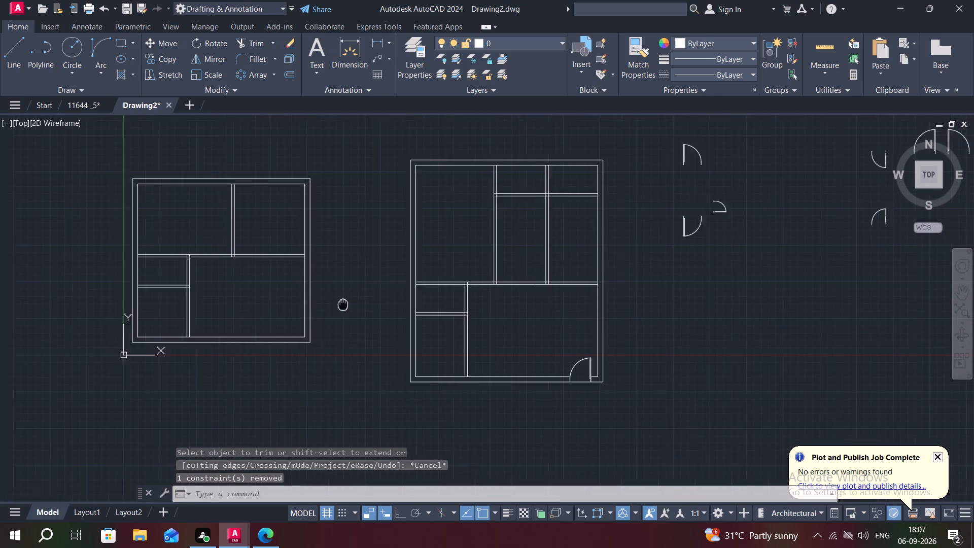
middle_click_drag(345, 304, 349, 304)
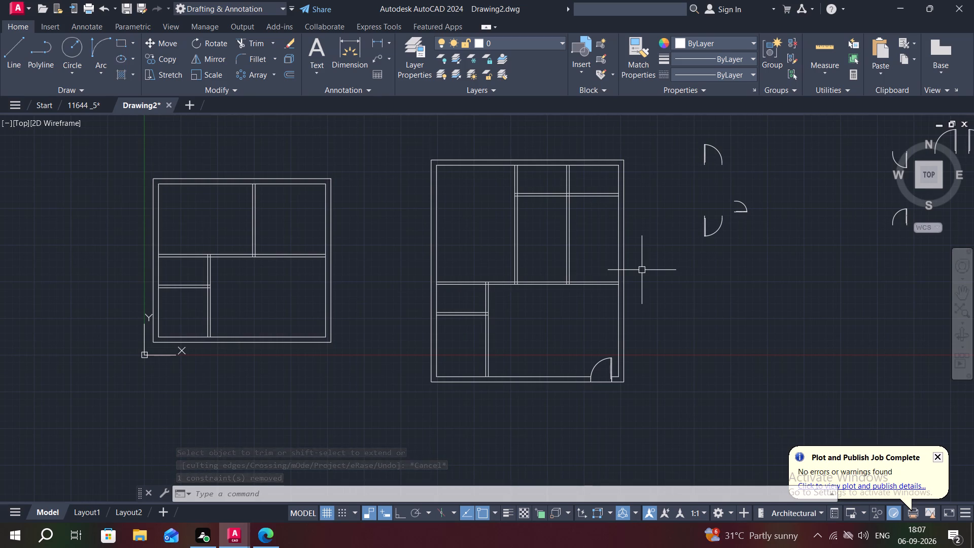
type("O")
key("space")
key("Escape")
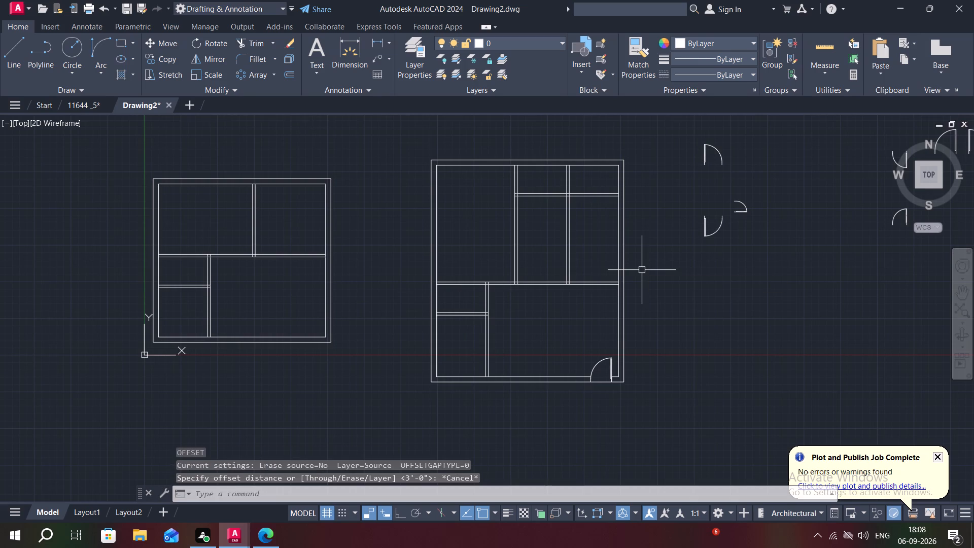
type("O")
key("space")
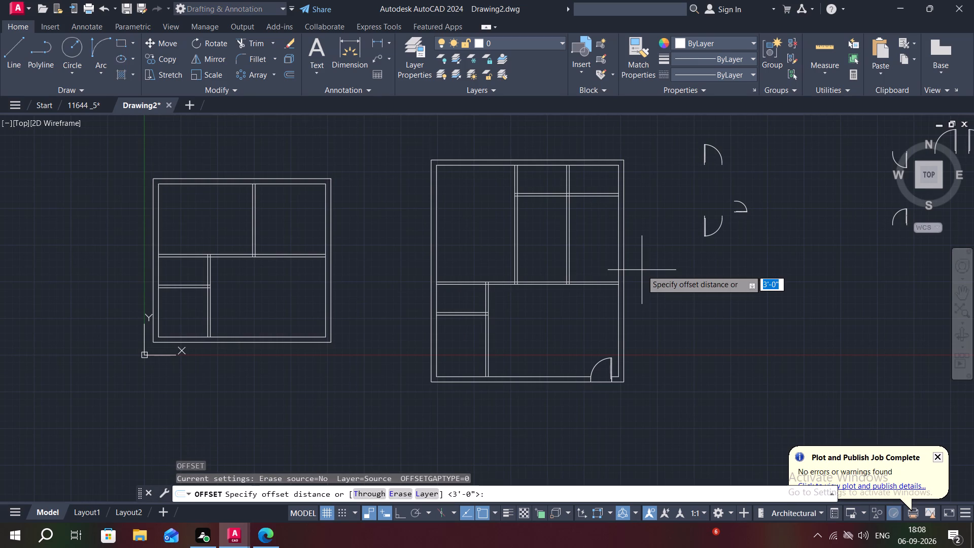
key("space")
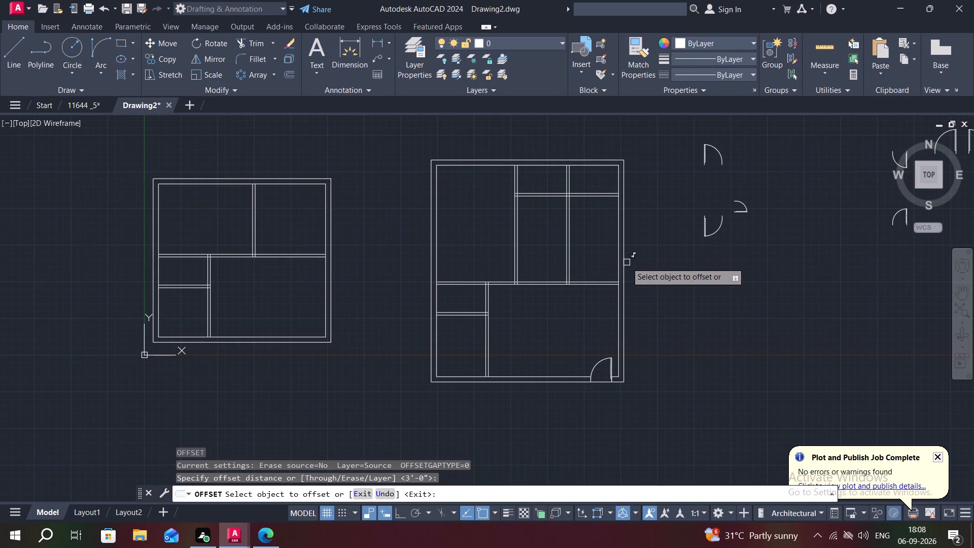
left_click(627, 262)
left_click(677, 290)
key("Escape")
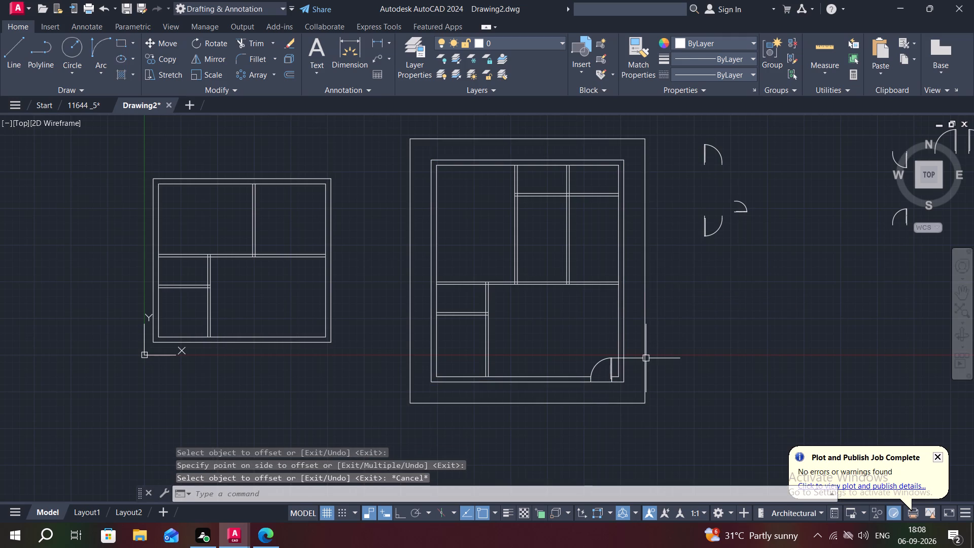
Trim away the top, left and bottom sides of the 3' offset outline, keeping its right side.
type("TR")
key("space")
left_click(546, 135)
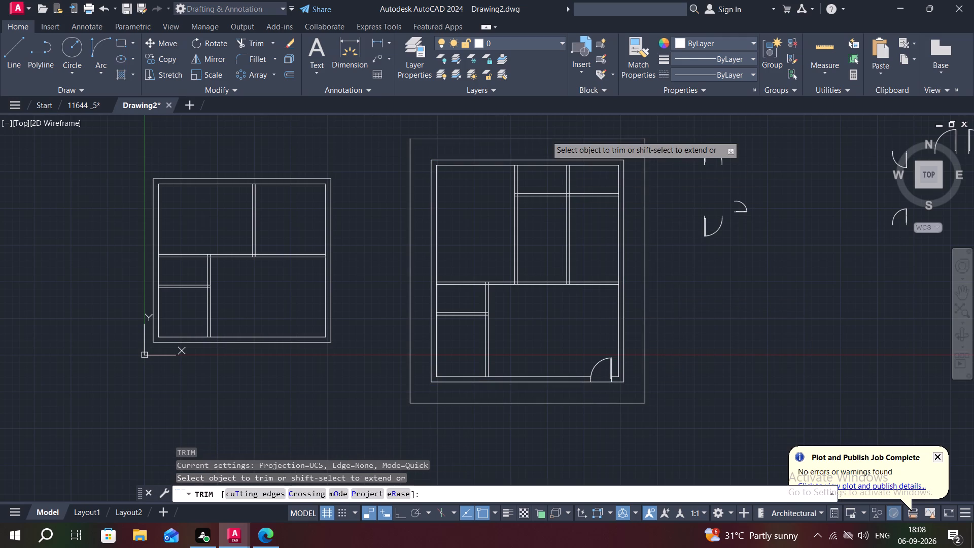
left_click(407, 345)
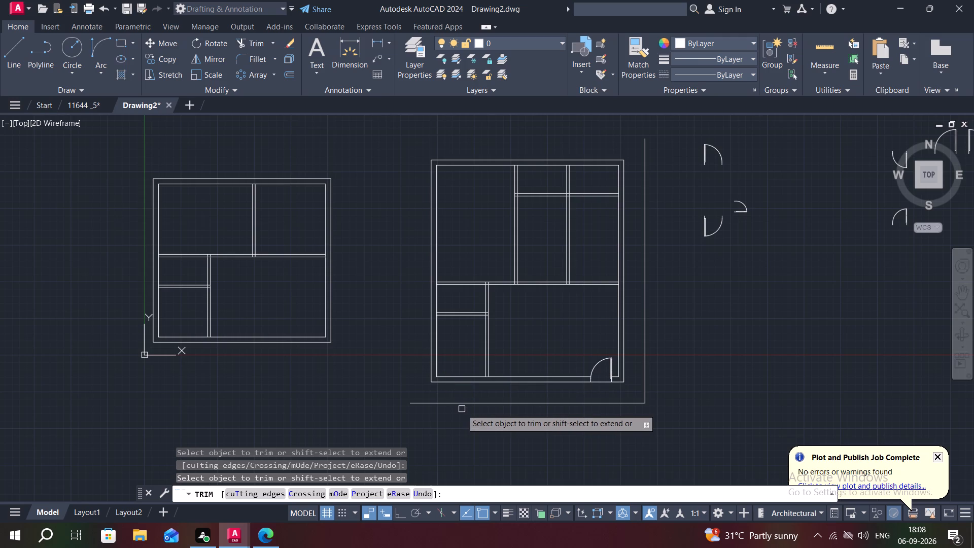
left_click(465, 402)
key("Escape")
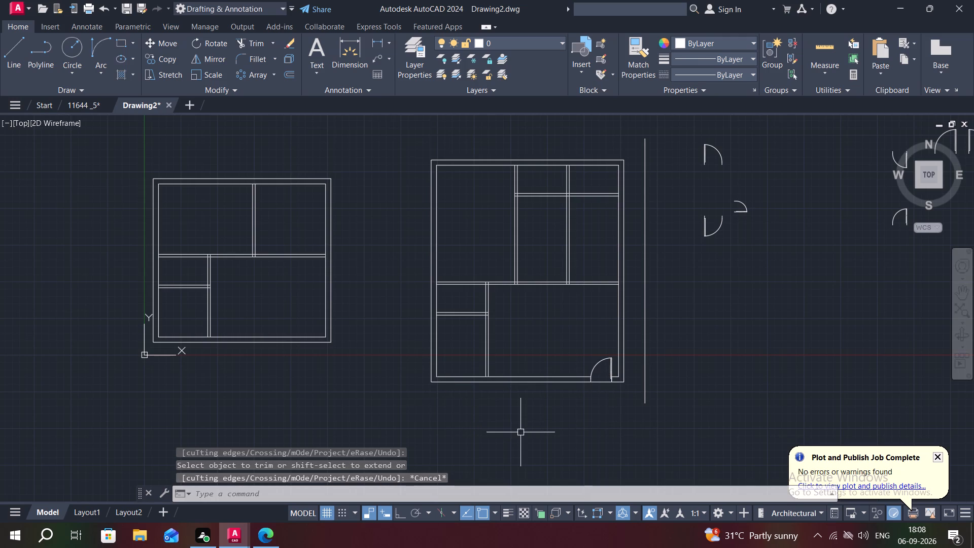
Offset the larger plan's outer wall outline 6' outward.
key("0")
key("Escape")
type("O 6\"")
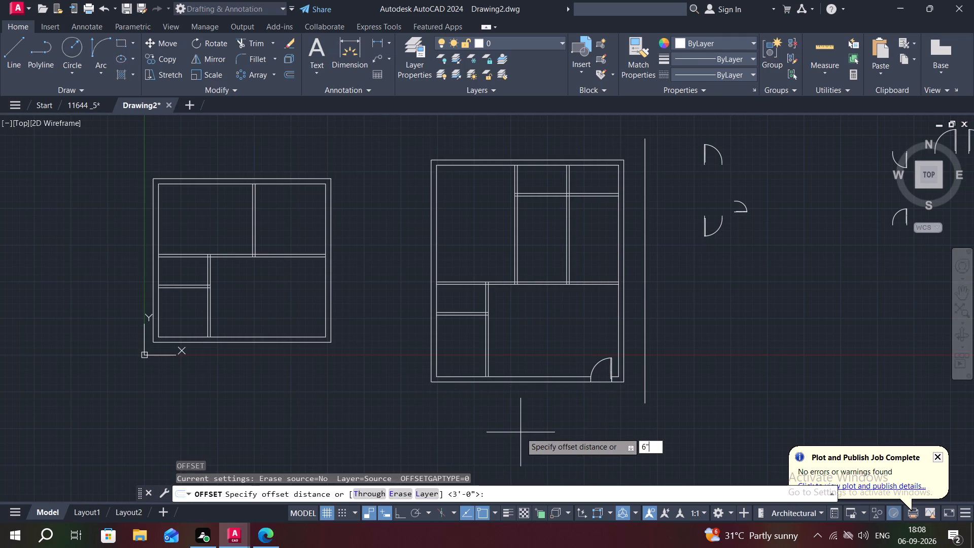
key("BackSpace")
key("apostrophe")
key("Return")
left_click(523, 382)
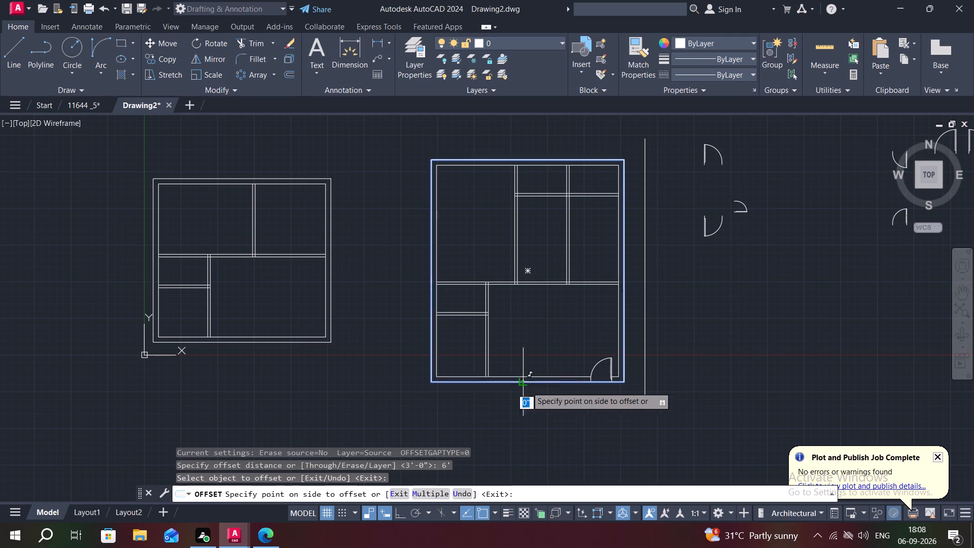
left_click(550, 447)
key("Escape")
Trim away the left, right and top sides of the 6' offset outline, keeping its bottom side.
type("TR")
key("space")
left_click(390, 380)
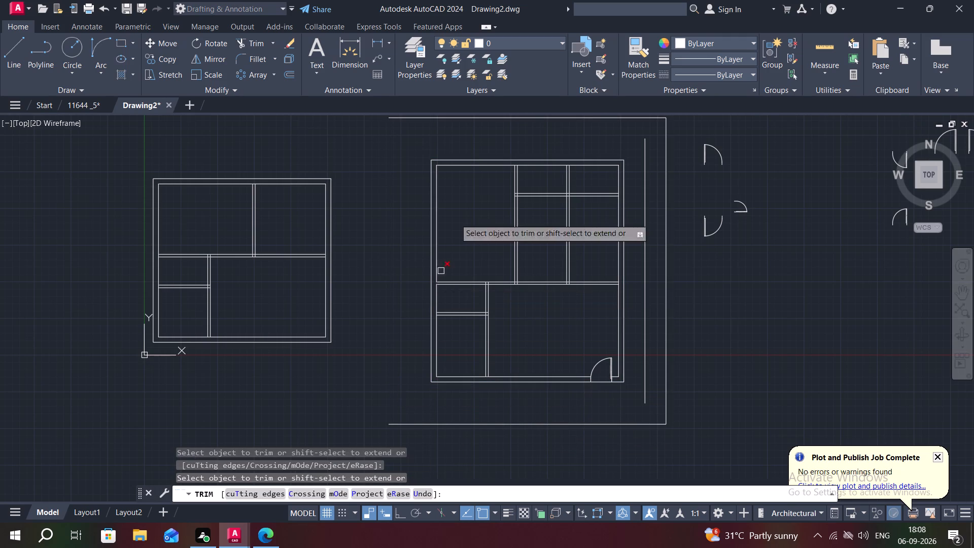
left_click(581, 114)
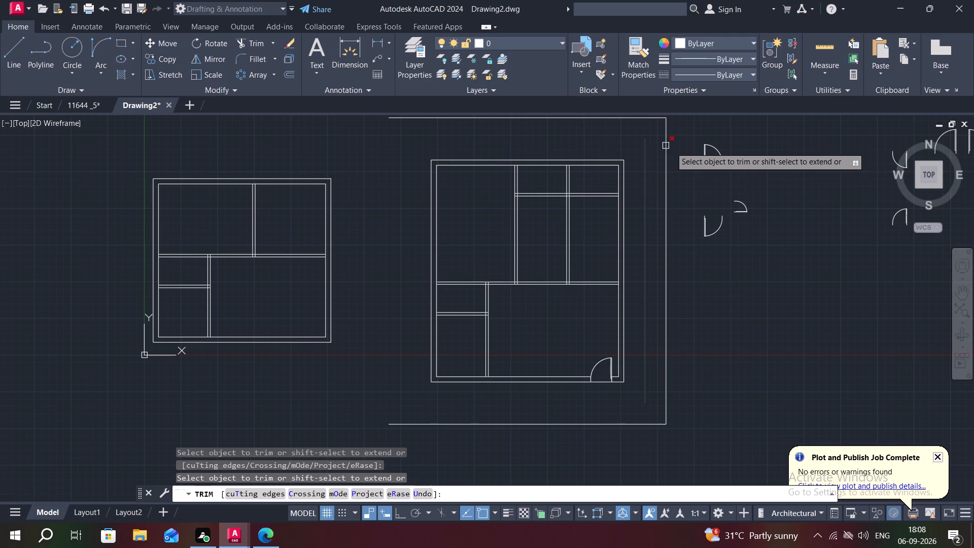
left_click(666, 170)
middle_click_drag(667, 170, 676, 214)
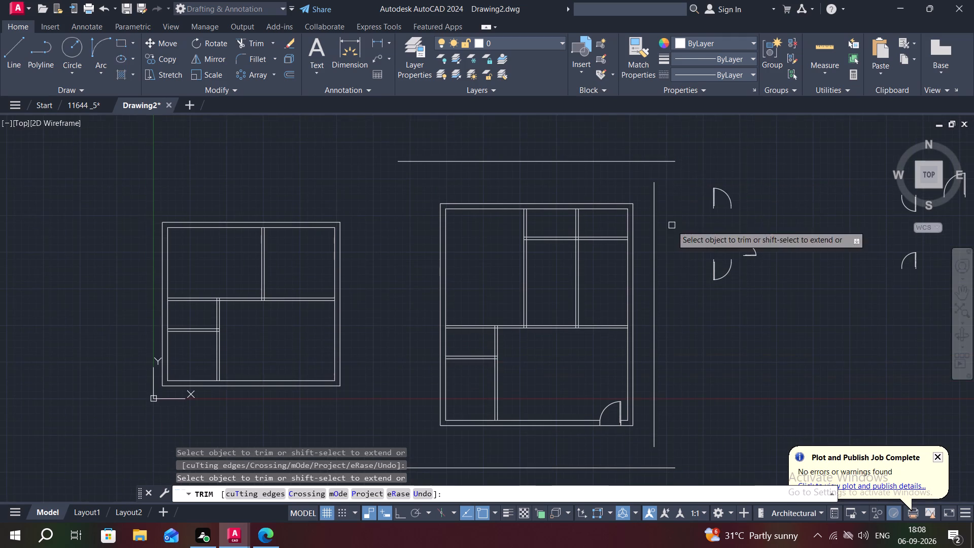
left_click(647, 162)
key("Escape")
Extend the vertical boundary line right of the larger plan down to the bottom boundary line.
middle_click_drag(646, 162, 610, 142)
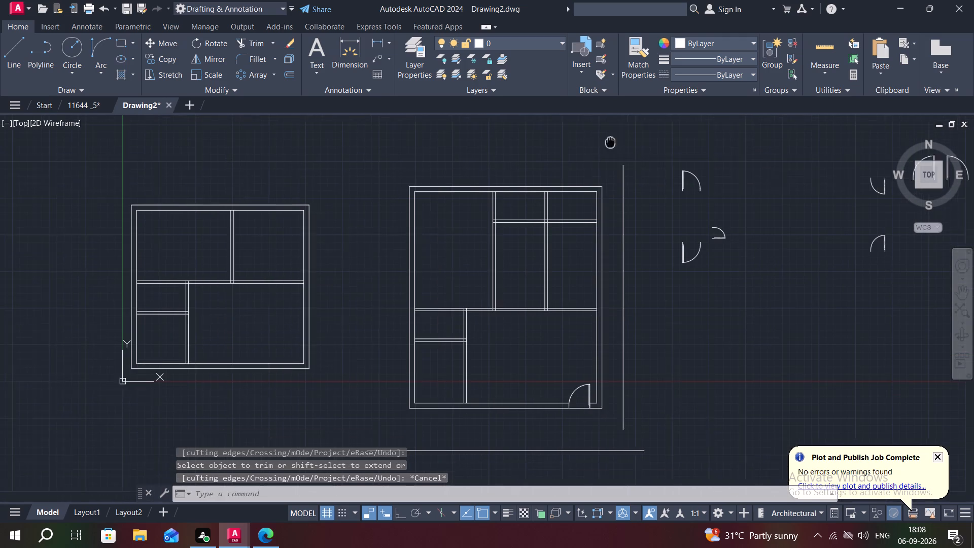
type("EX")
key("space")
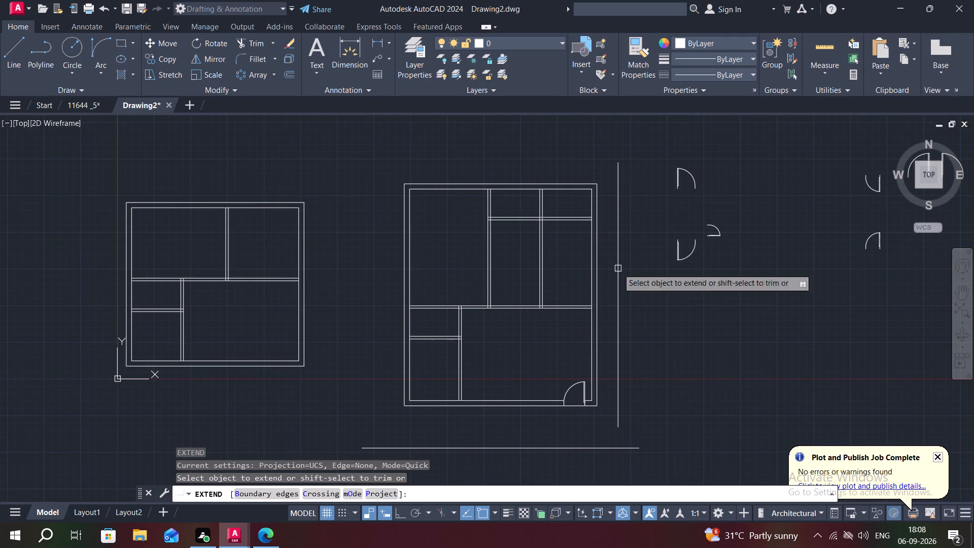
key("Escape")
type("EX")
key("space")
left_click(619, 347)
key("Escape")
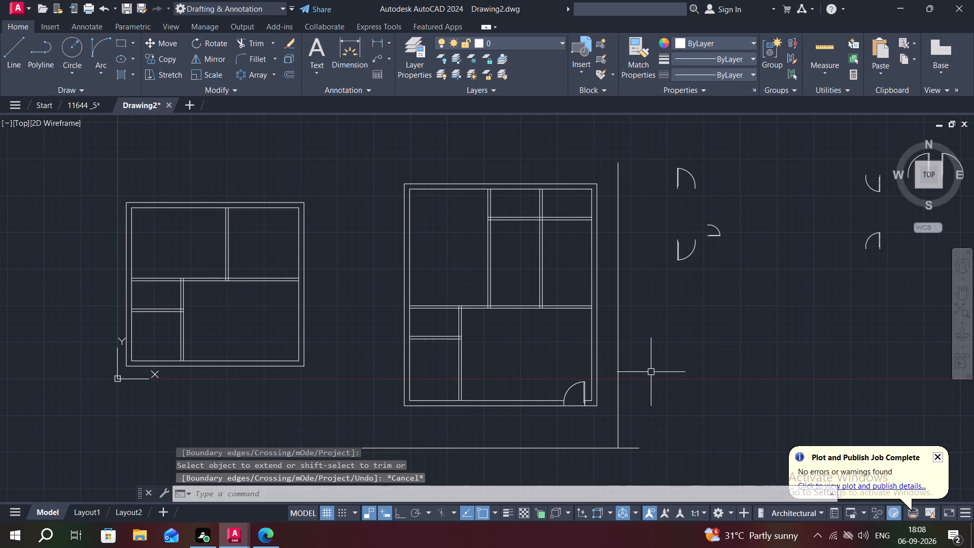
Trim the bottom boundary line's overhang beyond the right boundary line.
key("t")
key("r")
key("space")
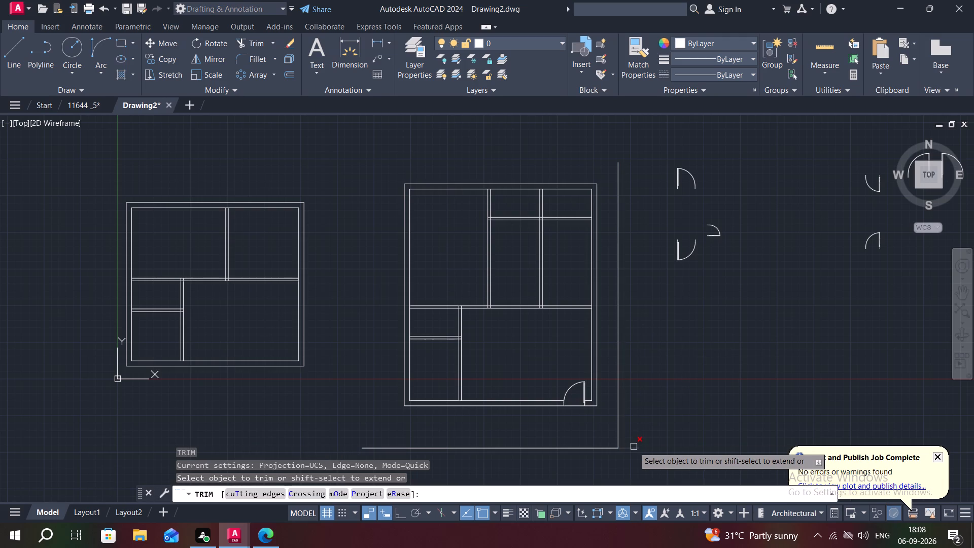
left_click(634, 447)
key("Escape")
Draw a line from the larger plan's lower-left outer corner straight down to the bottom boundary line.
key("l")
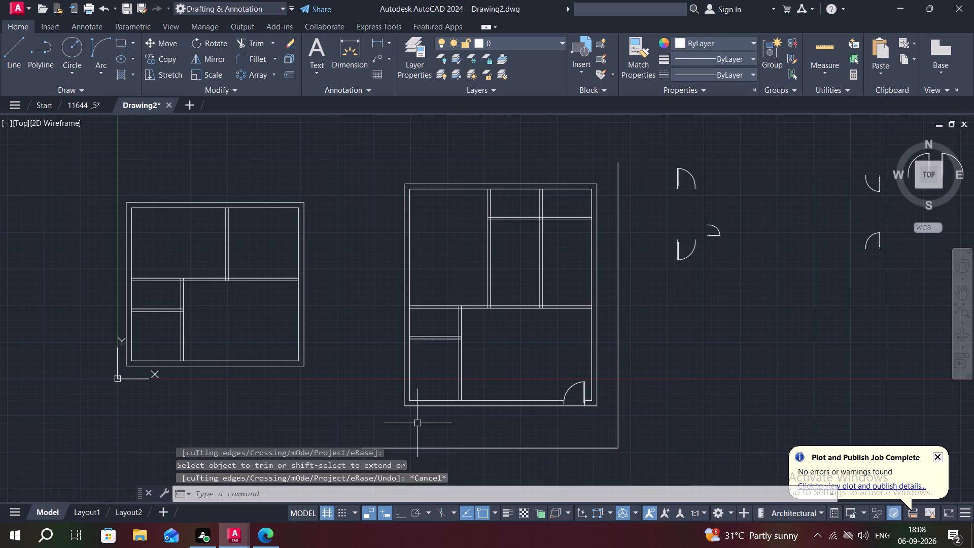
key("space")
left_click(404, 406)
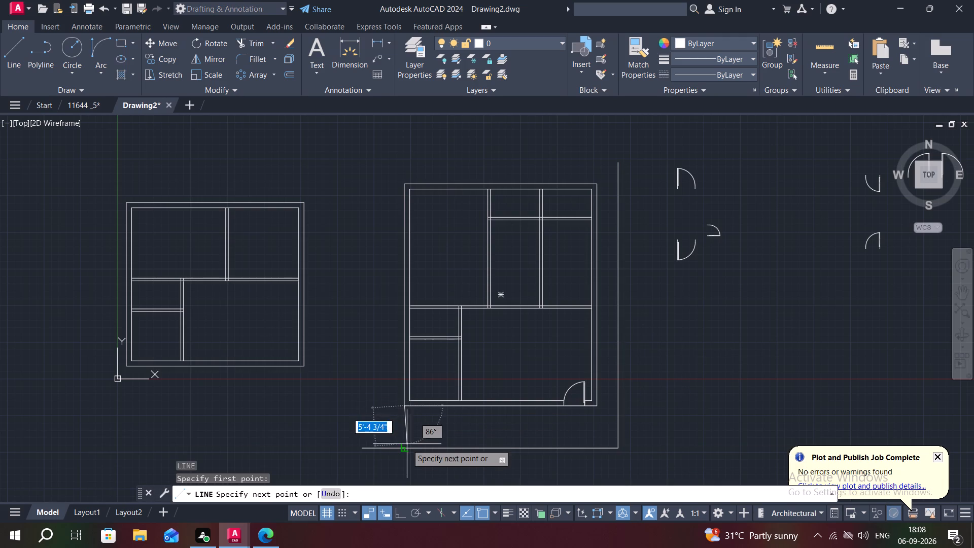
left_click(404, 449)
key("Escape")
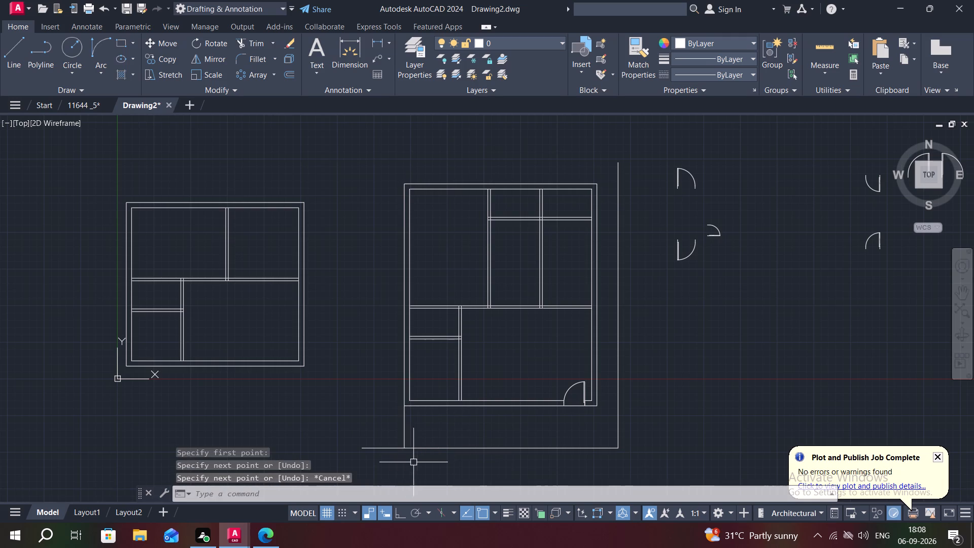
Trim the bottom boundary line's overhang left of the new vertical closing line.
type("TR")
key("space")
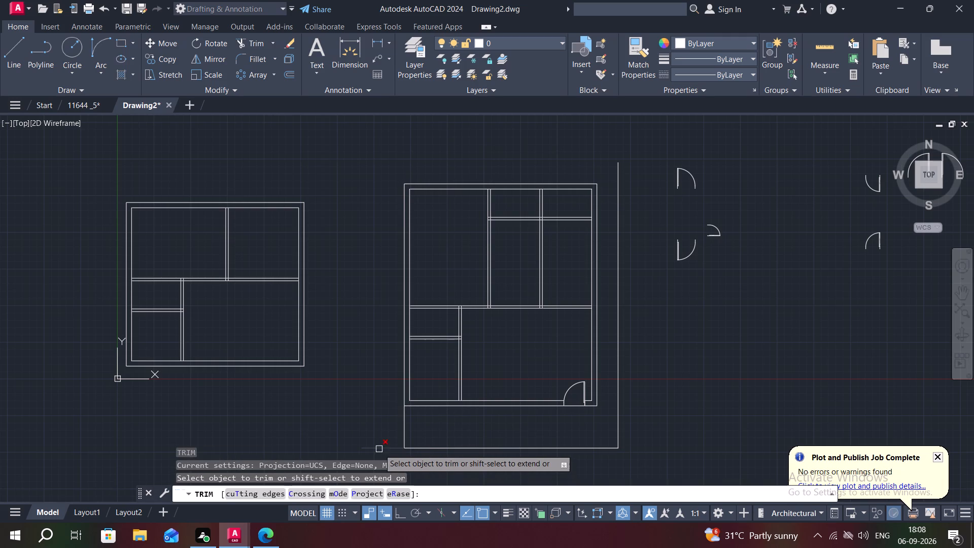
left_click(379, 449)
key("Escape")
Offset the short vertical closing line below the plan's lower-left corner 3' to the right.
middle_click_drag(382, 428, 419, 352)
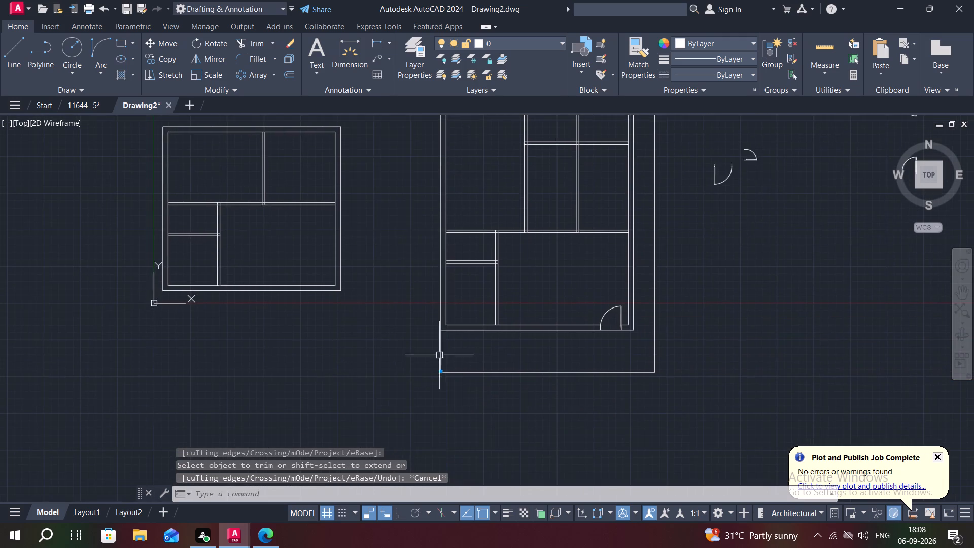
scroll(502, 364, "up", 2)
type("O")
key("space")
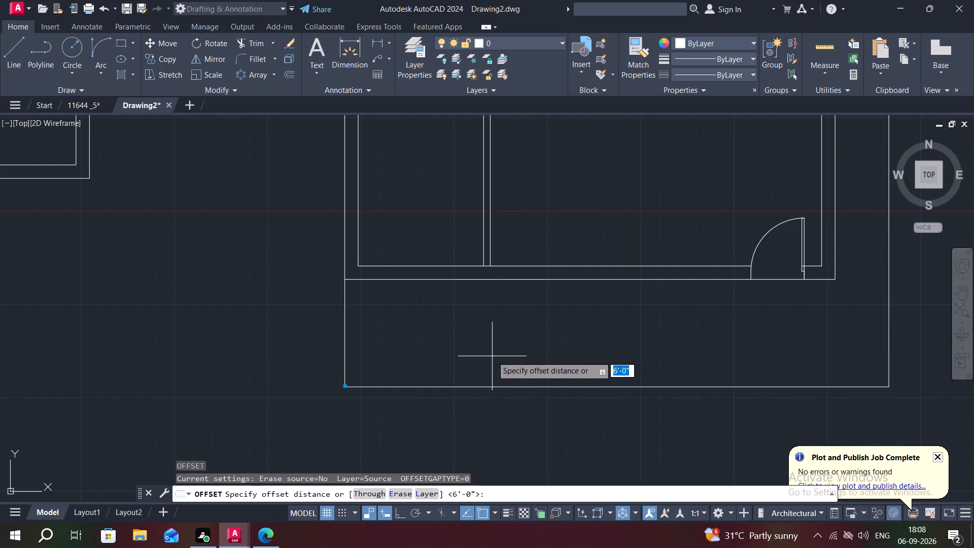
type("3'")
key("space")
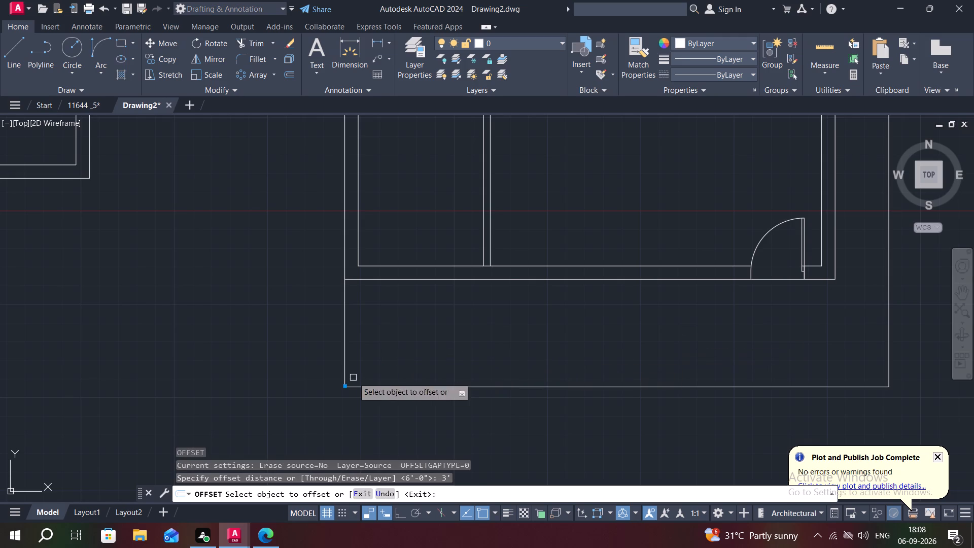
left_click(344, 356)
left_click(445, 336)
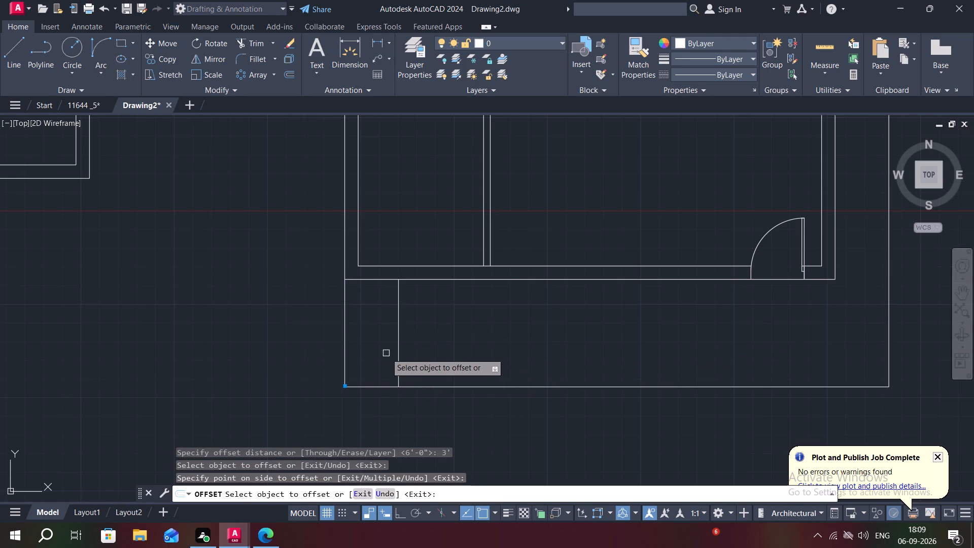
key("Escape")
Offset the new vertical line 9" to the right eleven times in succession to form the stair treads.
key("o")
key("space")
type("9")
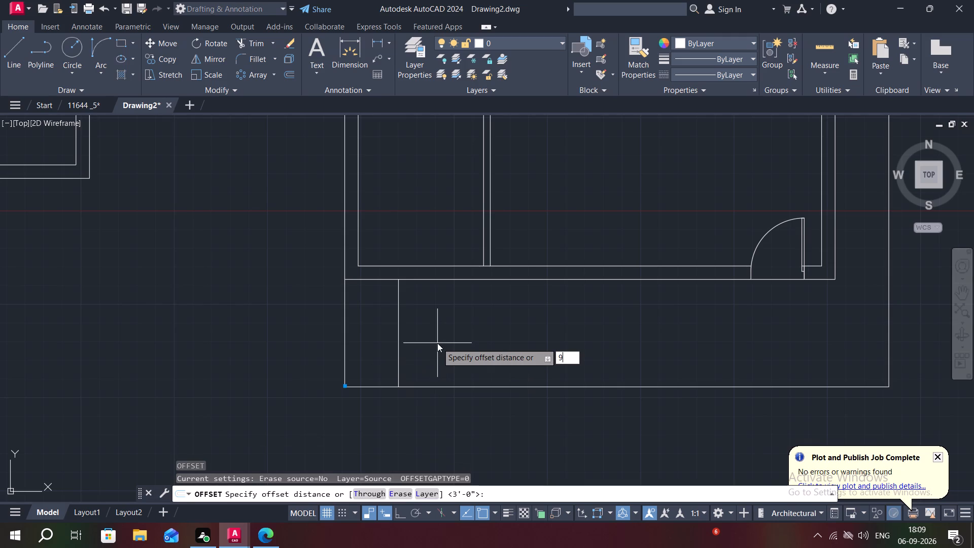
key("shift+quotedbl")
key("space")
left_click(399, 332)
left_click(424, 335)
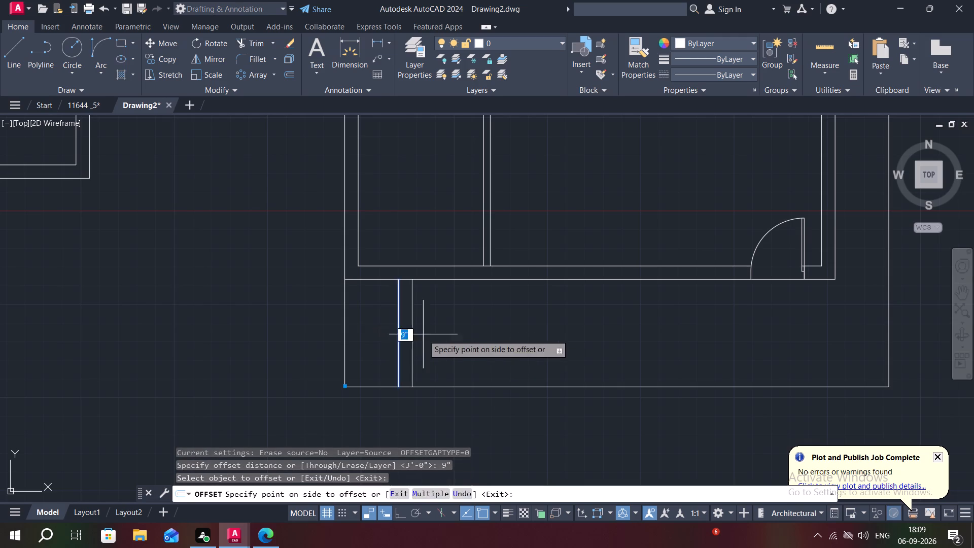
left_click(413, 328)
left_click(432, 336)
left_click(425, 332)
left_click(469, 347)
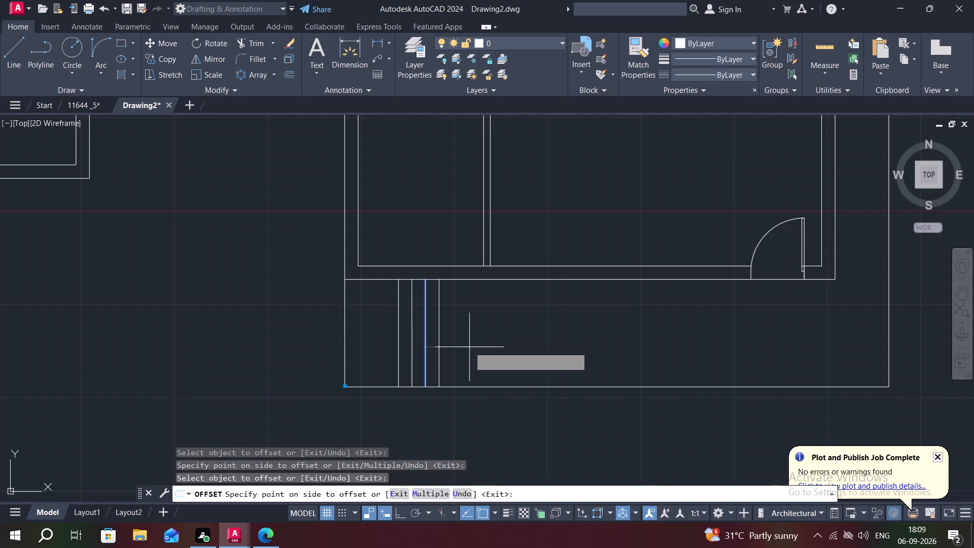
left_click(440, 333)
left_click(481, 332)
left_click(454, 329)
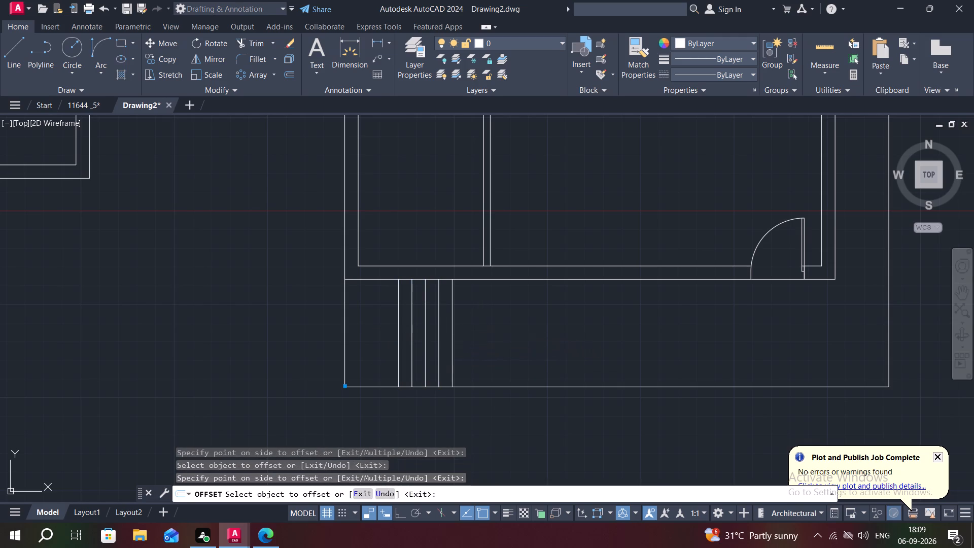
left_click(491, 327)
left_click(464, 324)
left_click(517, 322)
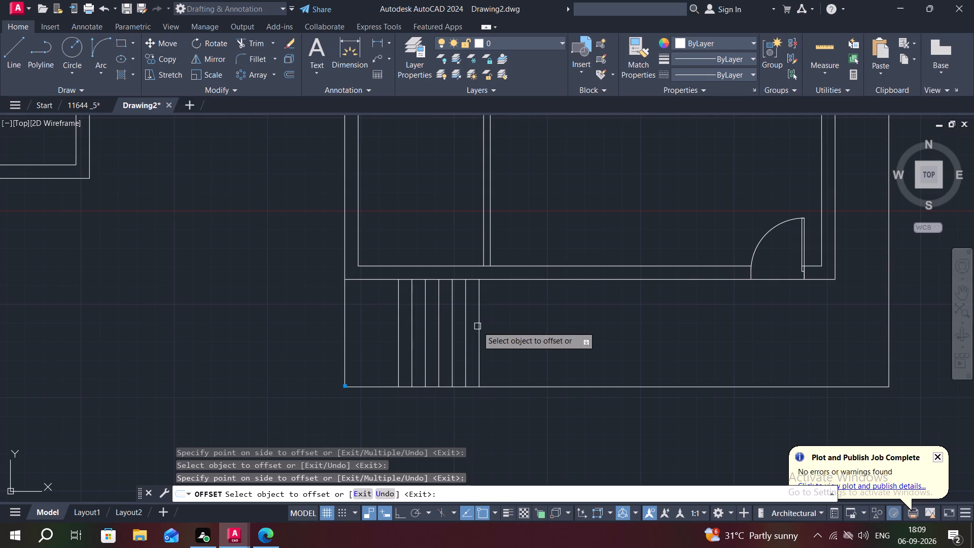
left_click(477, 326)
left_click(509, 323)
left_click(493, 321)
left_click(524, 320)
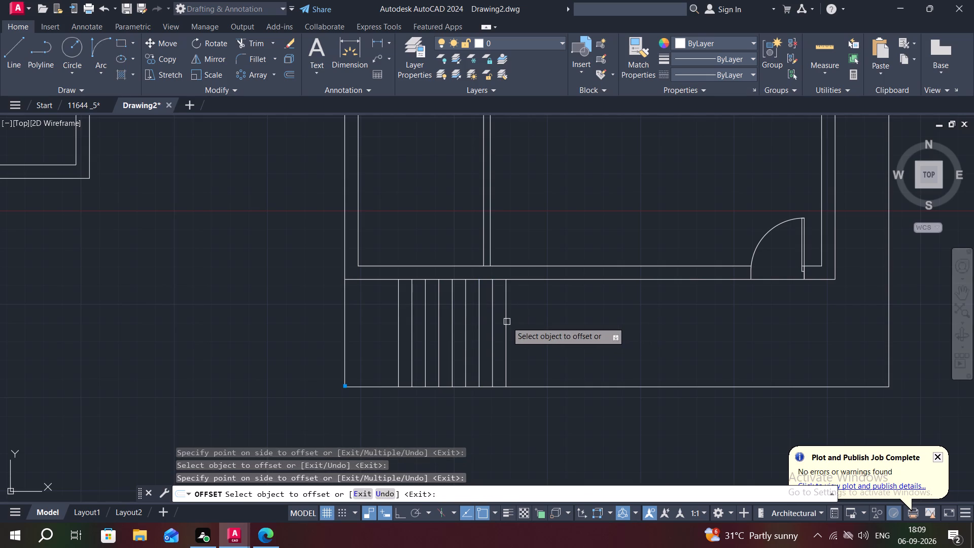
left_click(507, 322)
left_click(542, 320)
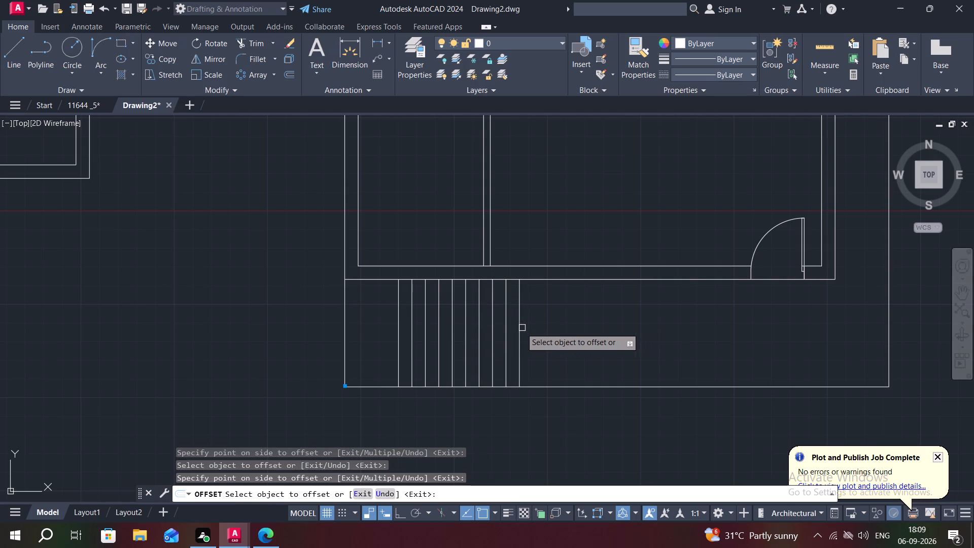
left_click(523, 328)
left_click(543, 331)
left_click(533, 336)
left_click(566, 349)
key("Escape")
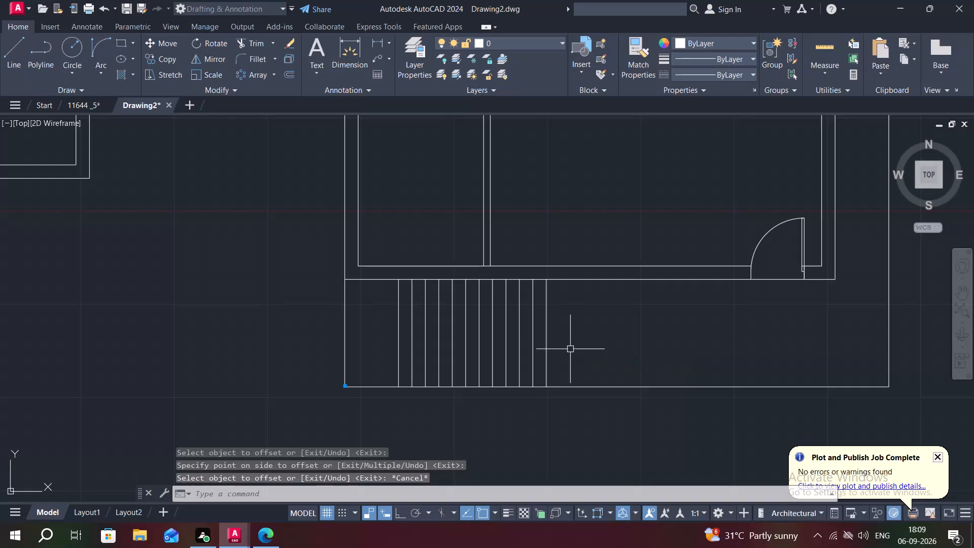
With Ortho on, draw a horizontal line across the stair treads from the first tread's midpoint to the last tread.
key("l")
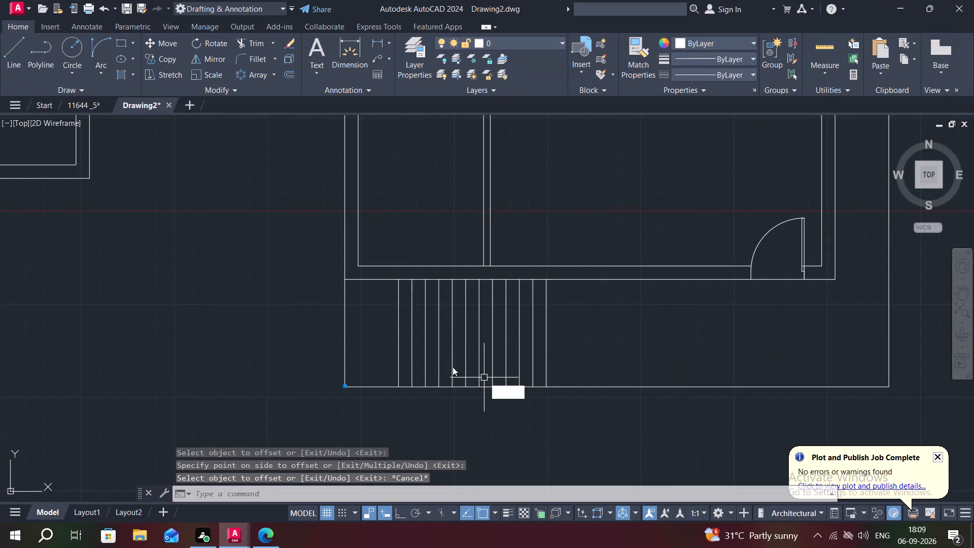
key("space")
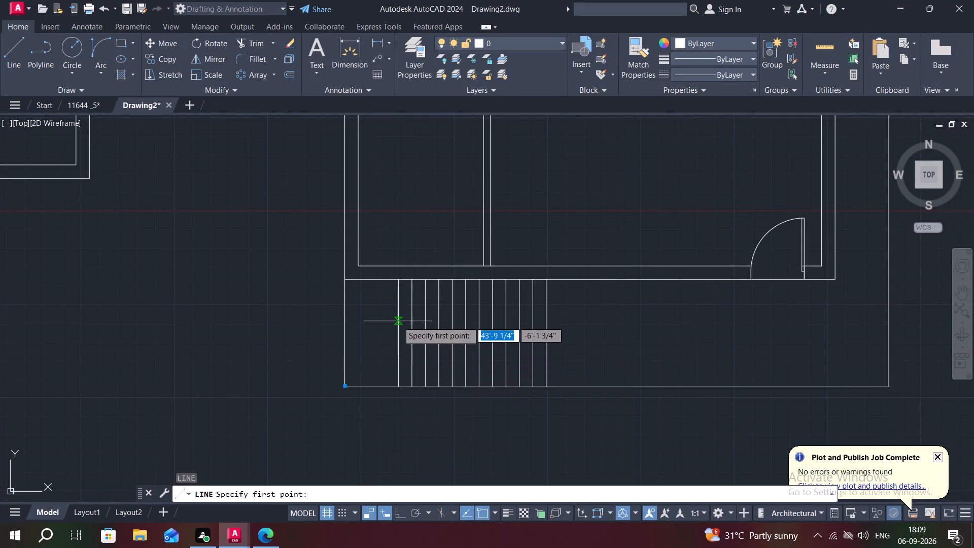
left_click(397, 331)
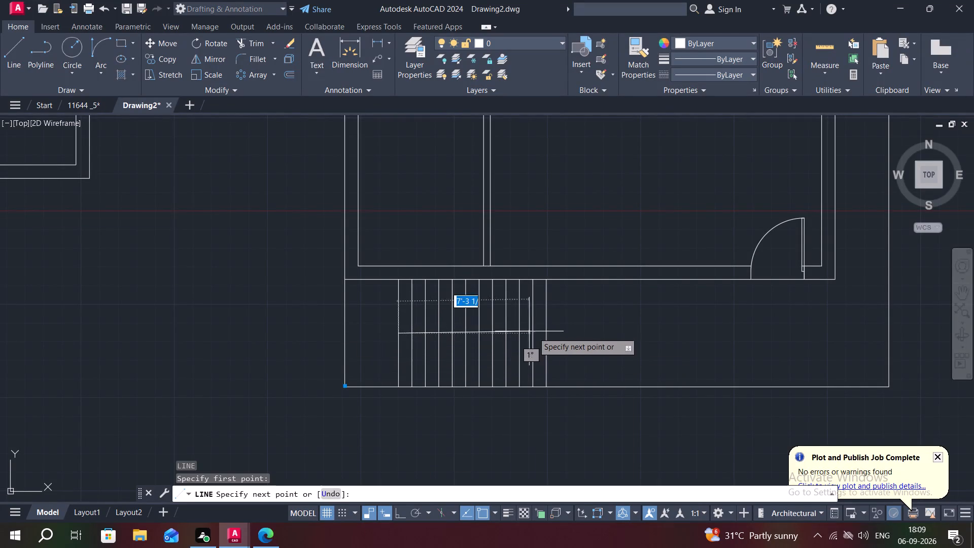
key("F8")
left_click(547, 334)
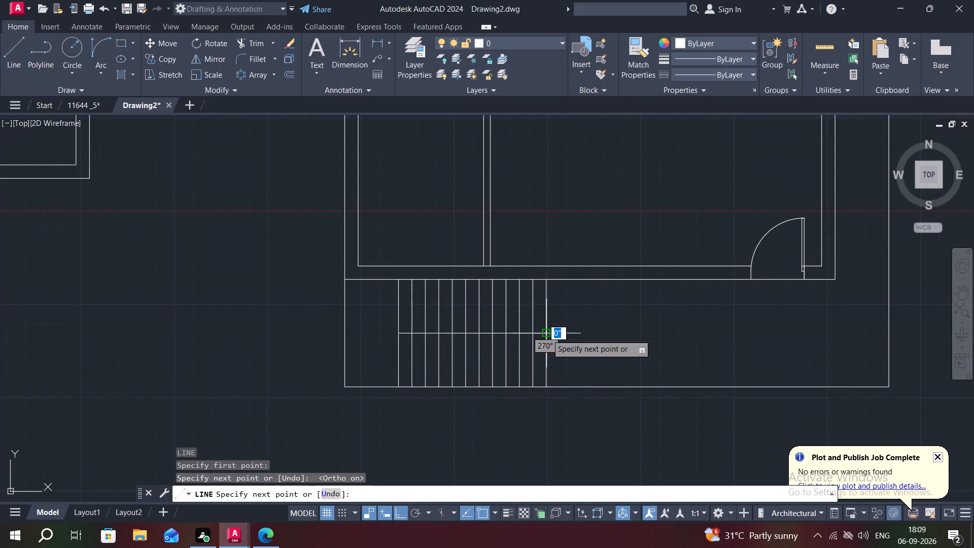
key("Escape")
Offset the stairs' horizontal centre line 1' above and 1' below.
type("O")
key("space")
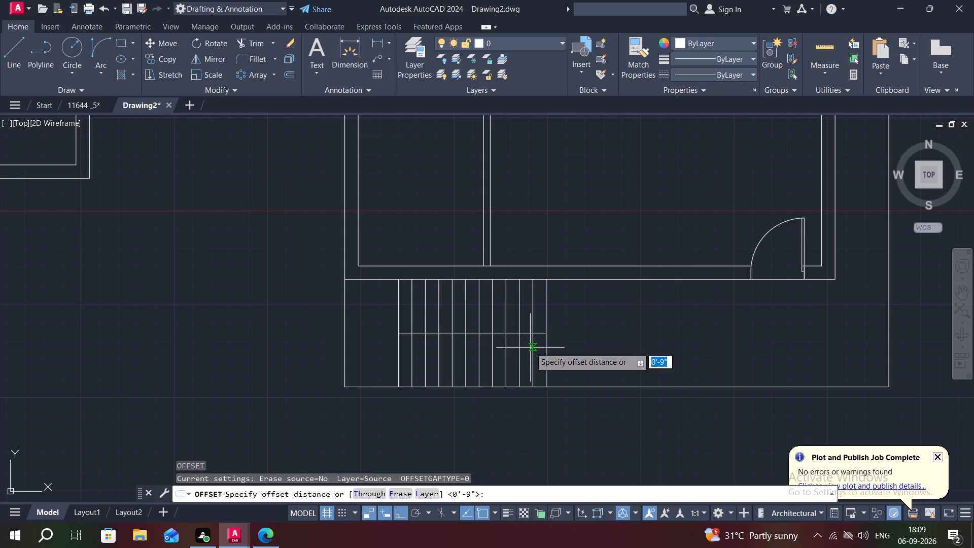
type("1'")
key("space")
left_click(528, 333)
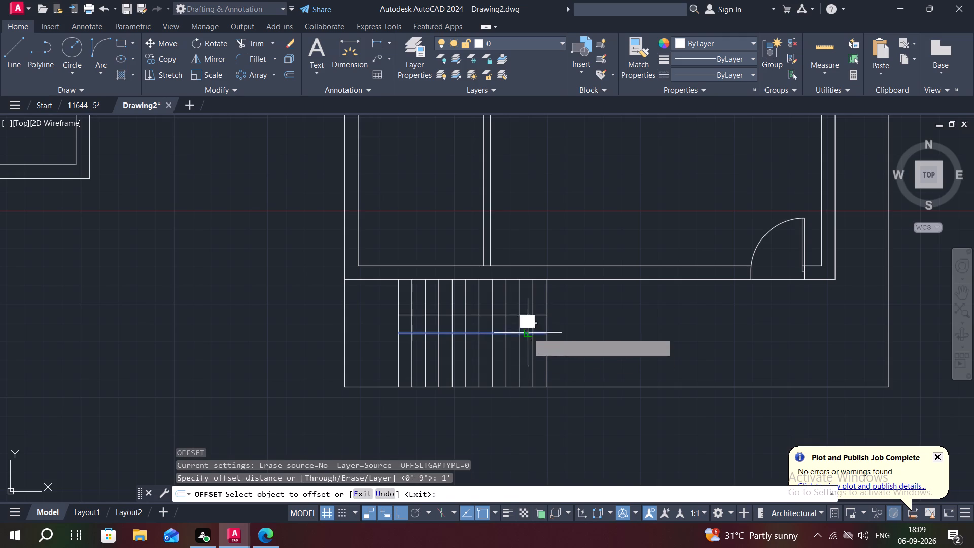
left_click(516, 298)
left_click(525, 332)
left_click(524, 356)
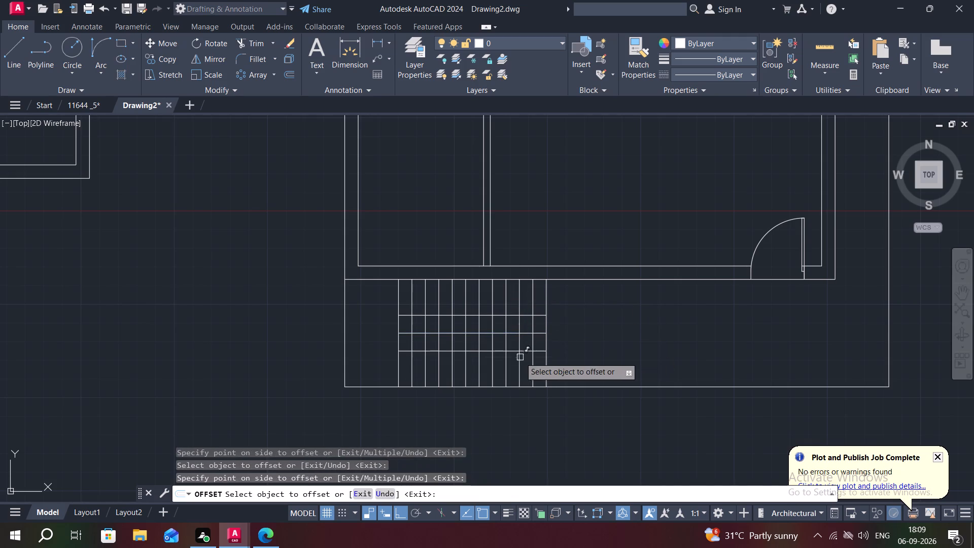
key("Escape")
Fillet the left ends of the two 1' offset lines together into a rounded end.
key("f")
key("space")
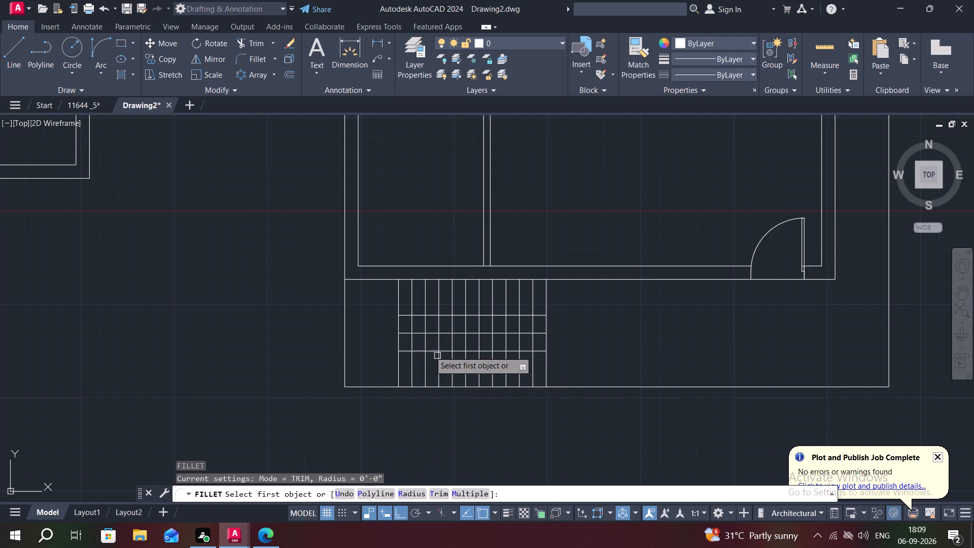
left_click(433, 351)
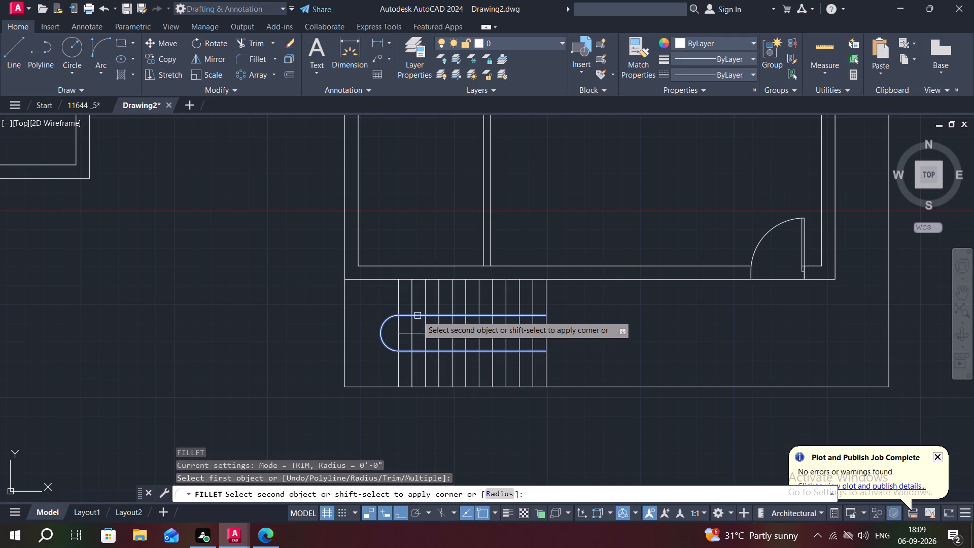
left_click(418, 316)
key("Escape")
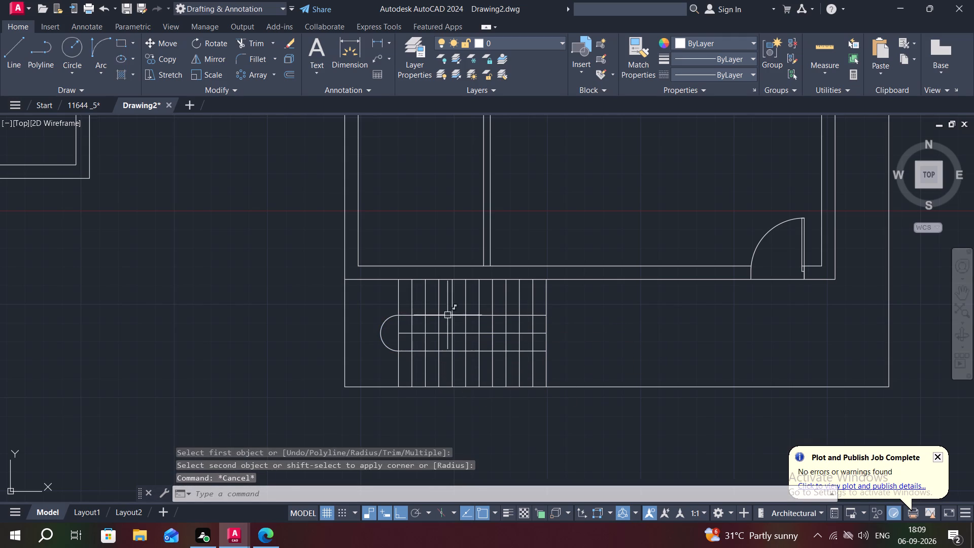
Trim the upper 1' offset line back to the ninth tread by removing its last three segments at the right end.
type("TR")
key("space")
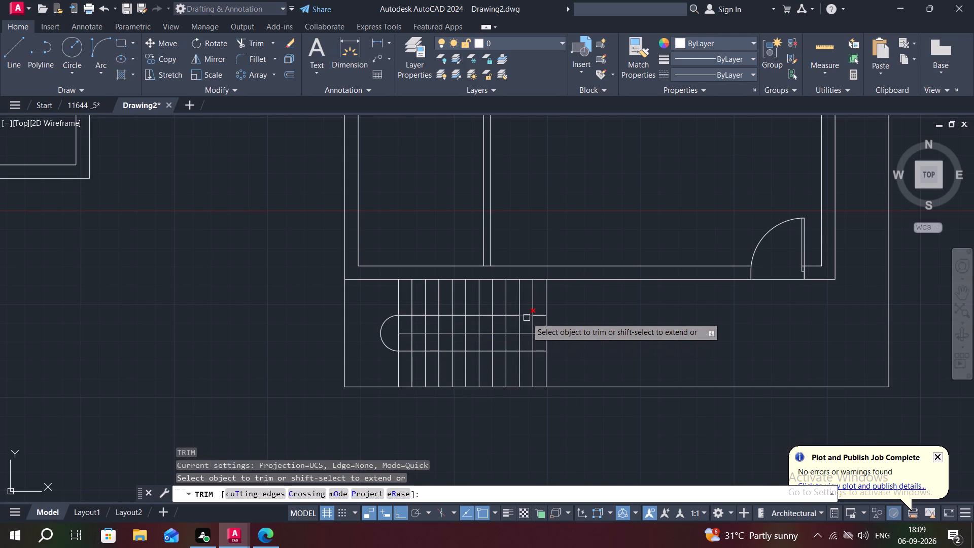
left_click(527, 318)
left_click(538, 314)
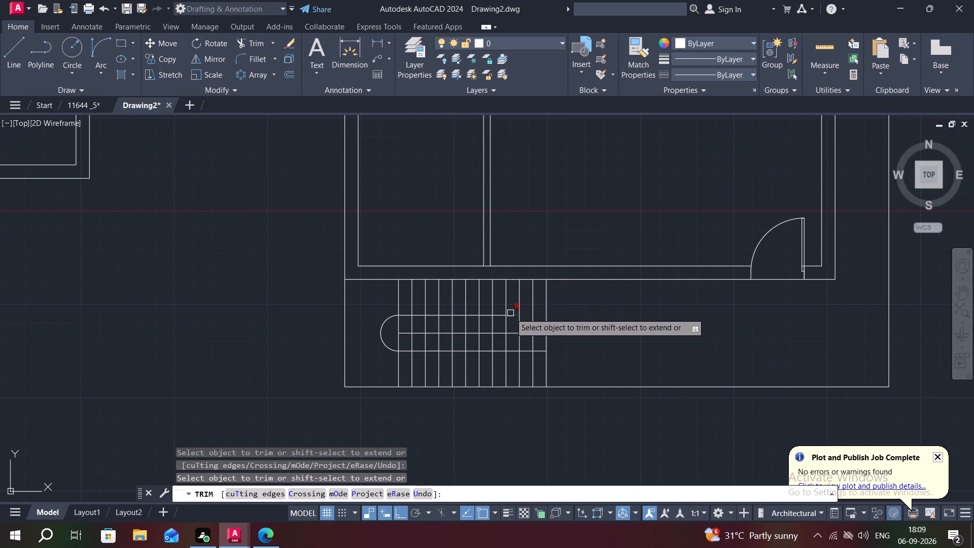
left_click(510, 315)
key("Escape")
With Ortho off, draw a closed notched arrowhead from the upper line's end at the ninth tread, with its tip on the tenth tread.
scroll(493, 325, "up", 1)
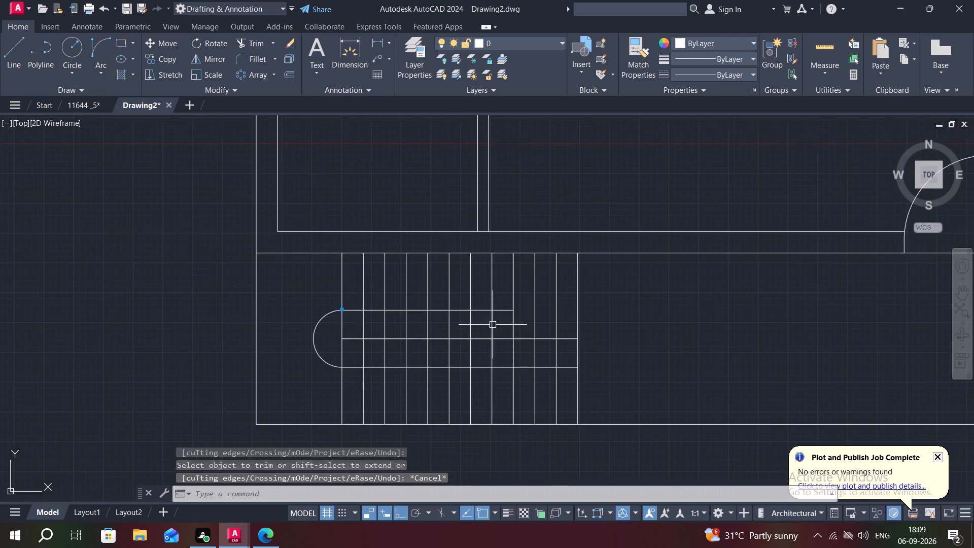
scroll(493, 325, "up", 1)
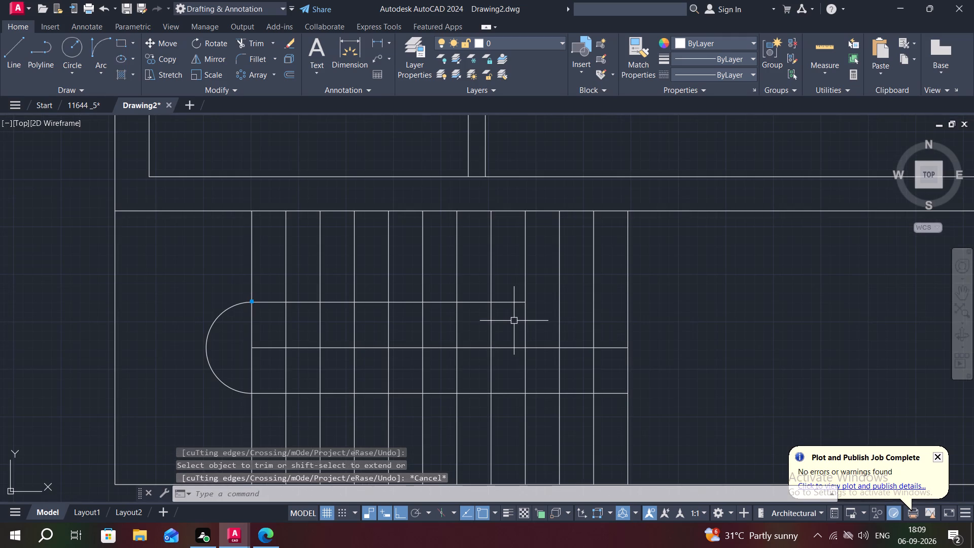
key("l")
key("space")
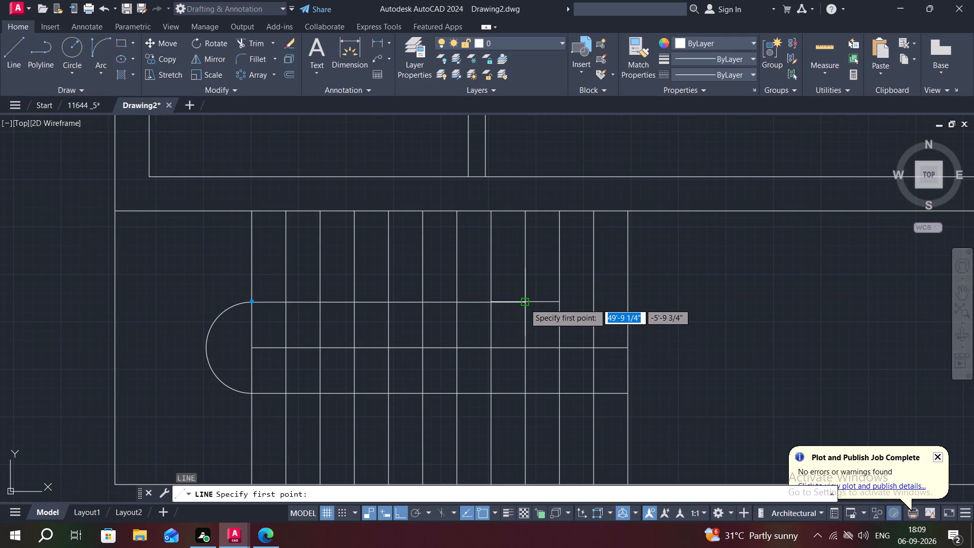
left_click(525, 303)
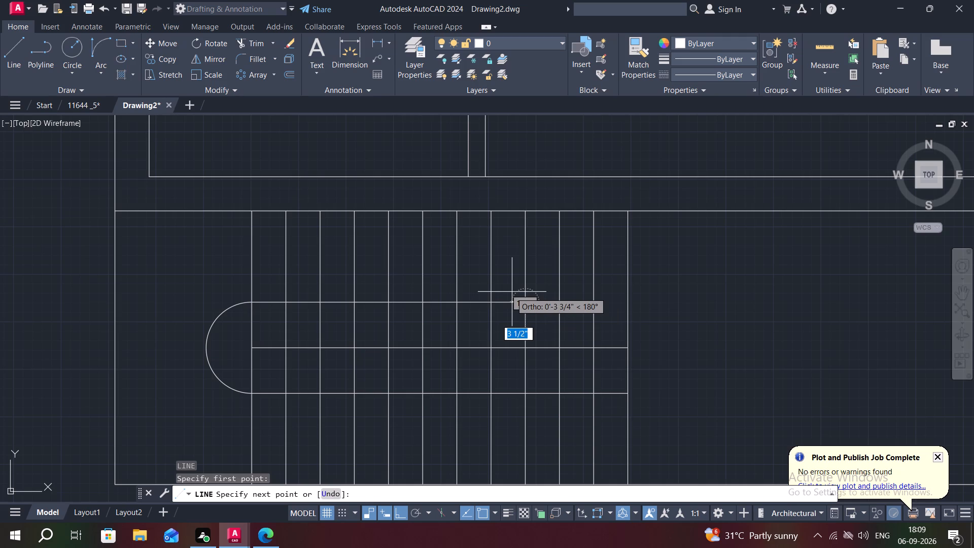
key("F8")
left_click(511, 291)
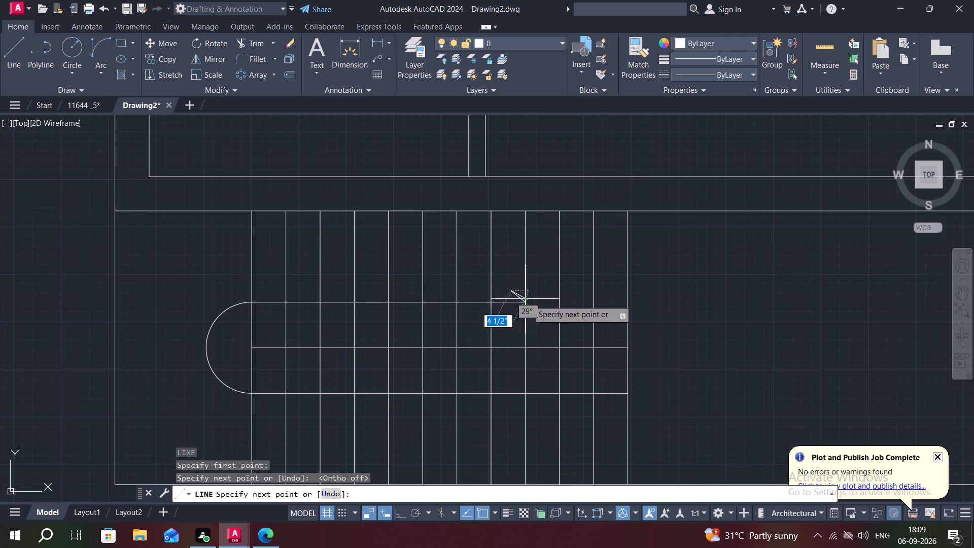
left_click(559, 303)
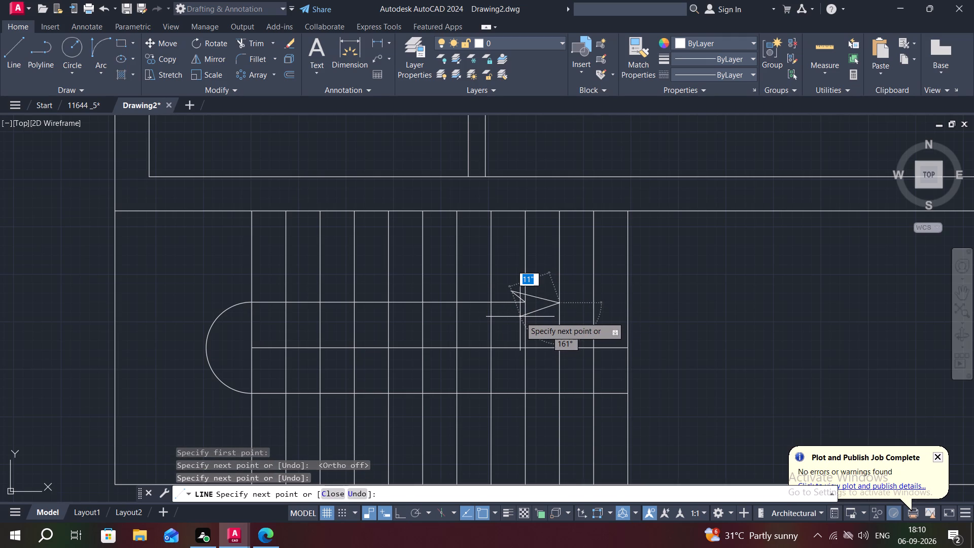
left_click(520, 317)
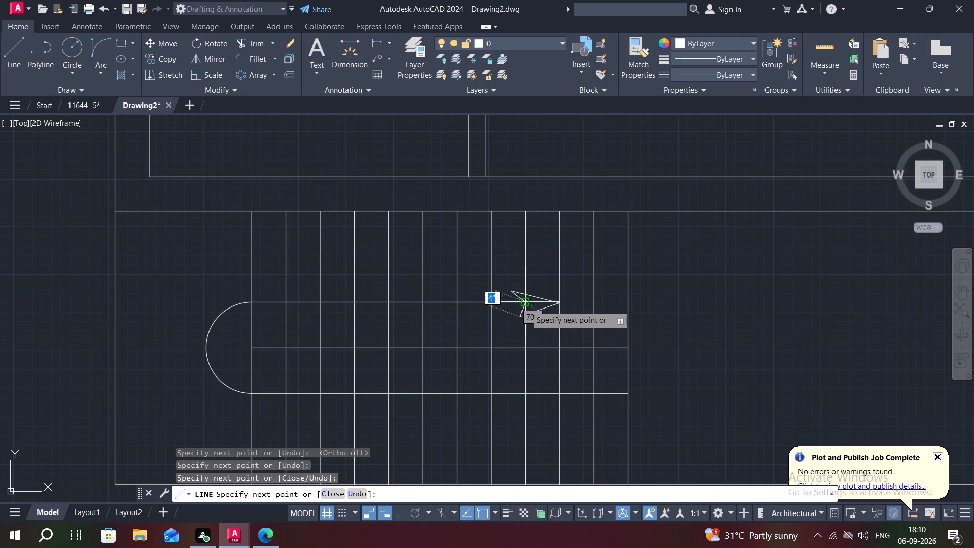
left_click(526, 305)
key("Escape")
Trim the tread line inside the arrowhead and remove the arrowhead's lower back edge.
scroll(535, 306, "up", 2)
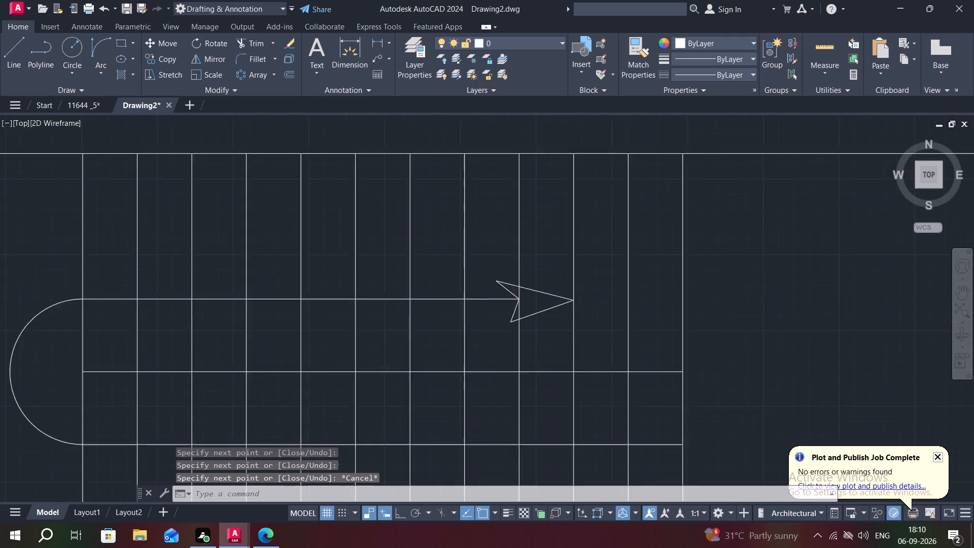
key("t")
key("r")
key("space")
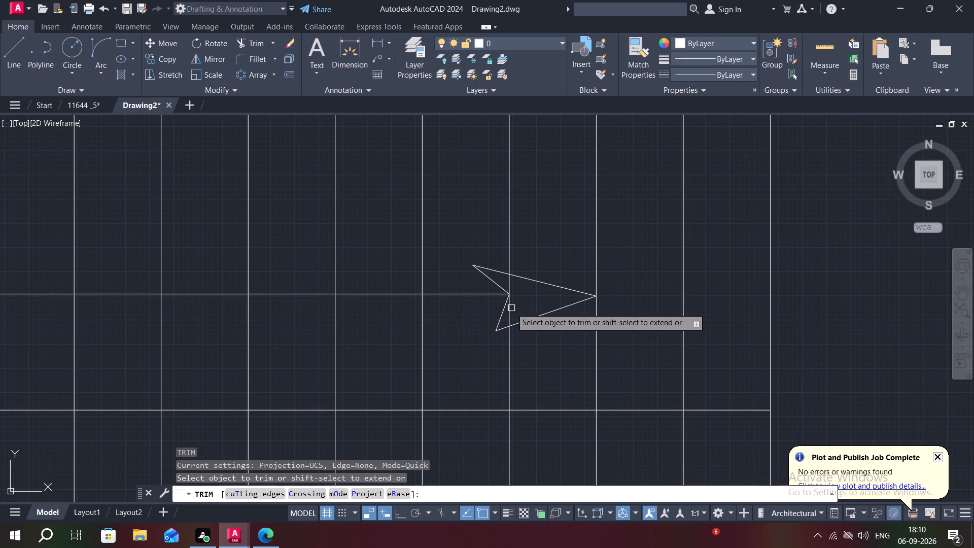
left_click(510, 307)
left_click(512, 286)
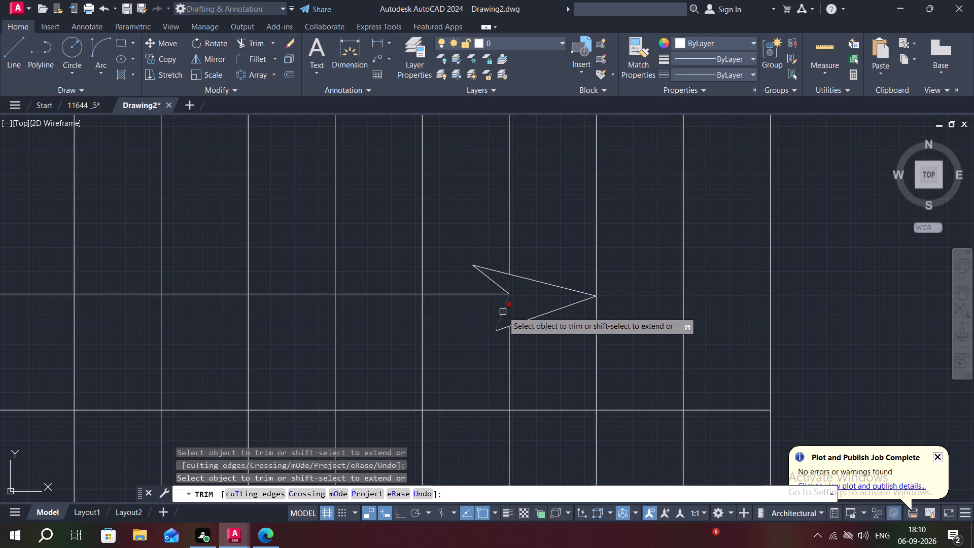
left_click(503, 312)
key("Escape")
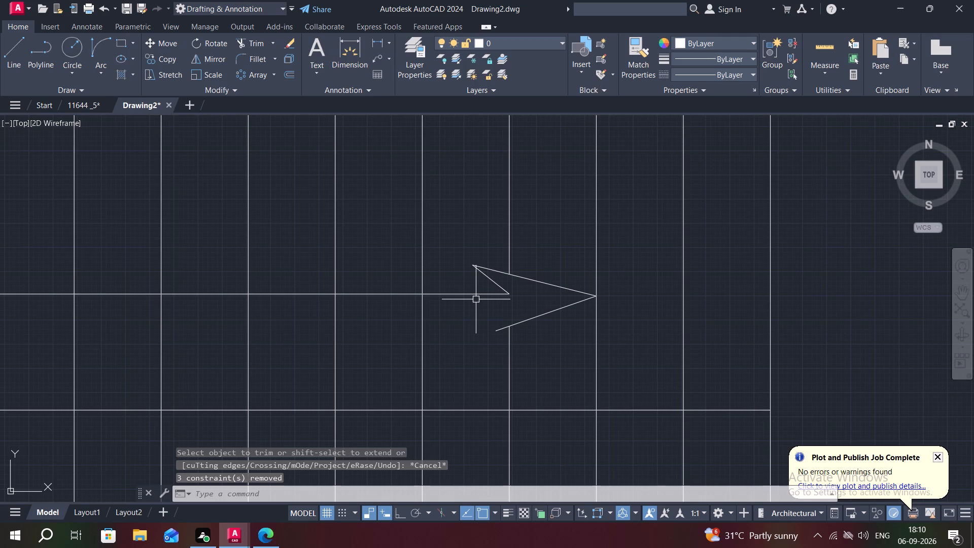
Draw lines extending the arrowhead's lower wing about 1 3/4" and closing it back to the notch at the line's end.
key("l")
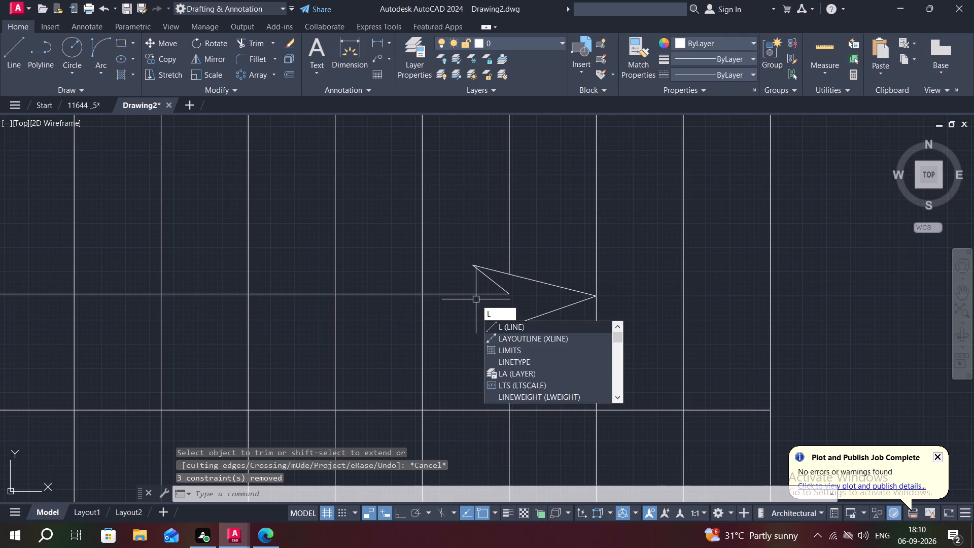
key("space")
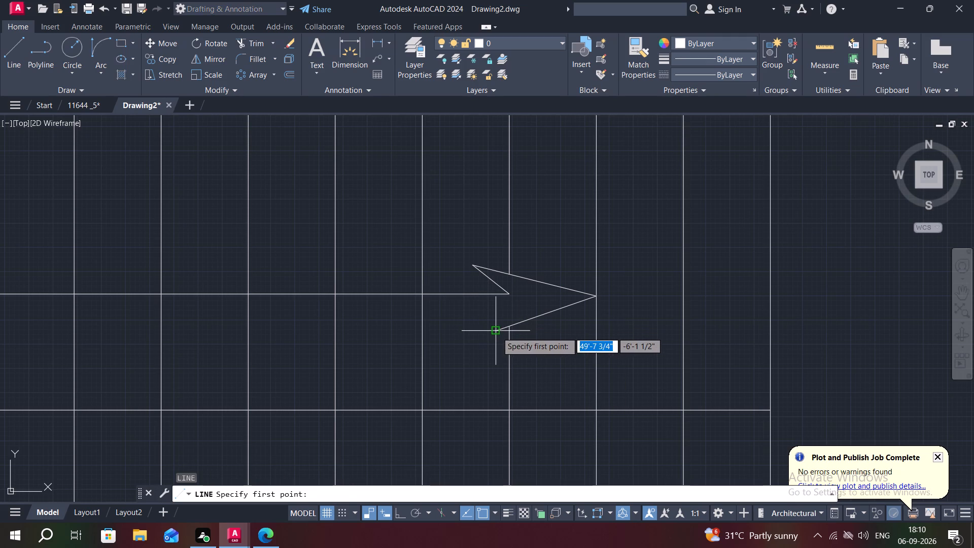
left_click(497, 332)
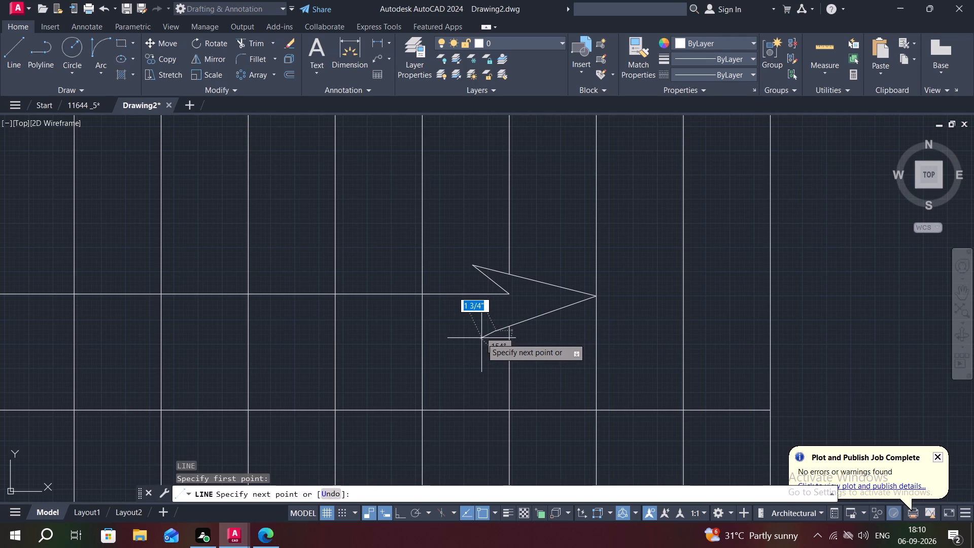
left_click(481, 338)
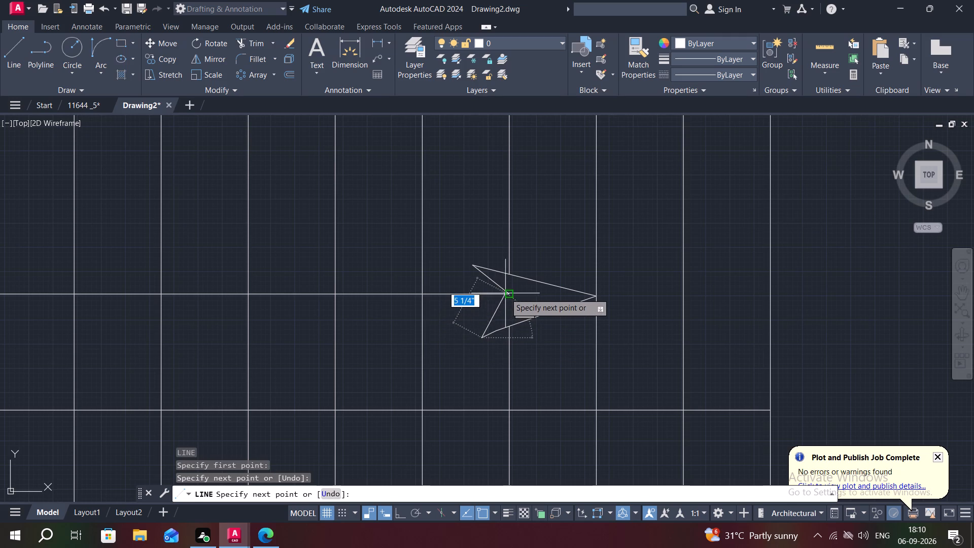
left_click(506, 293)
key("Escape")
Hatch the arrowhead with the SOLID pattern in colour 99,100,102.
scroll(540, 321, "down", 1)
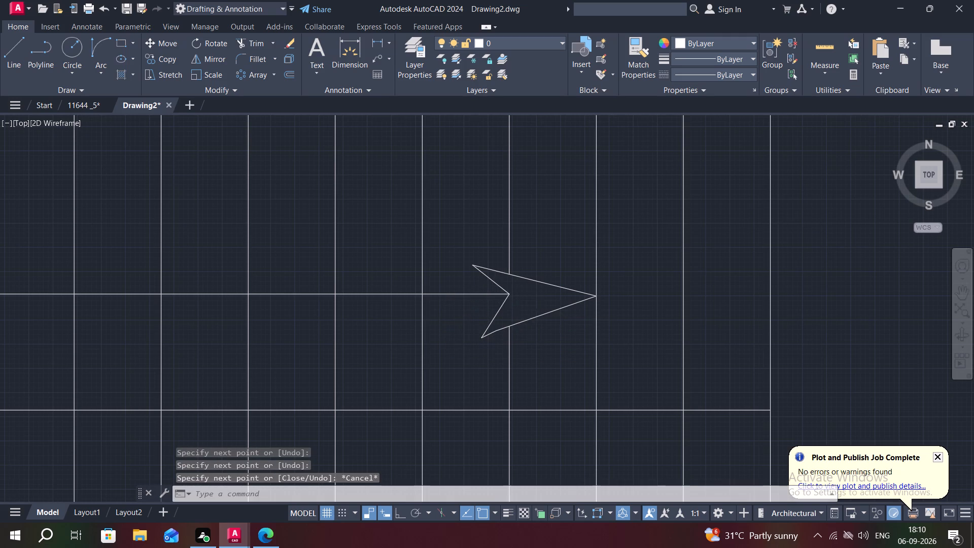
type("H")
key("space")
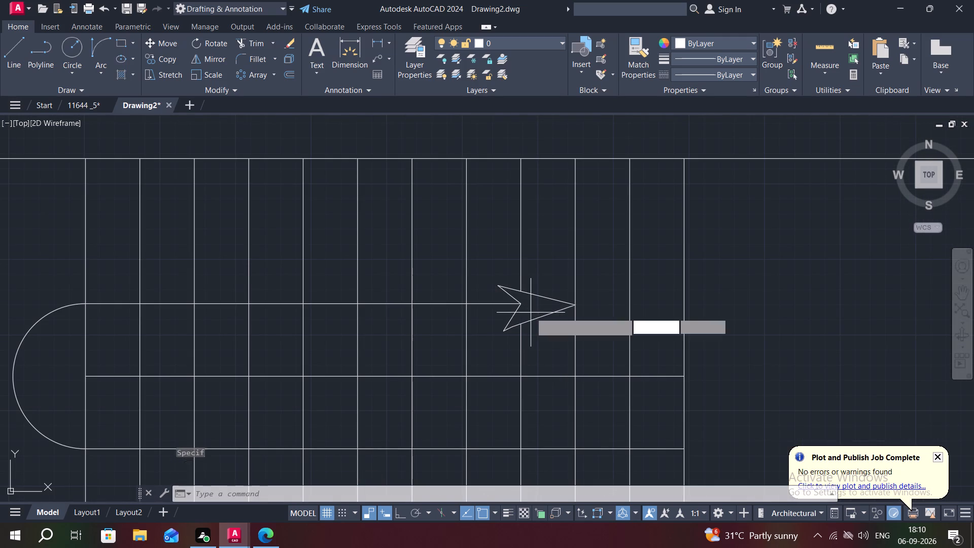
left_click(531, 313)
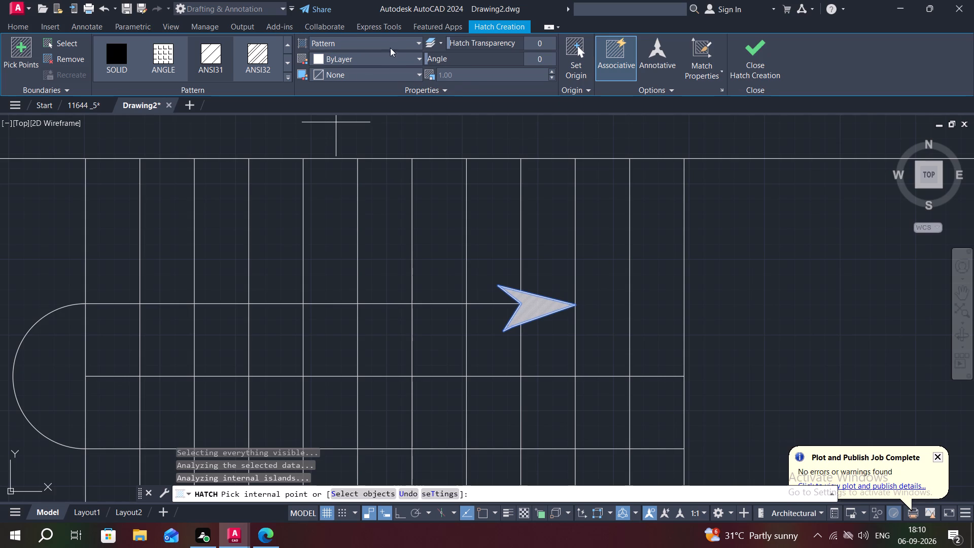
left_click(384, 60)
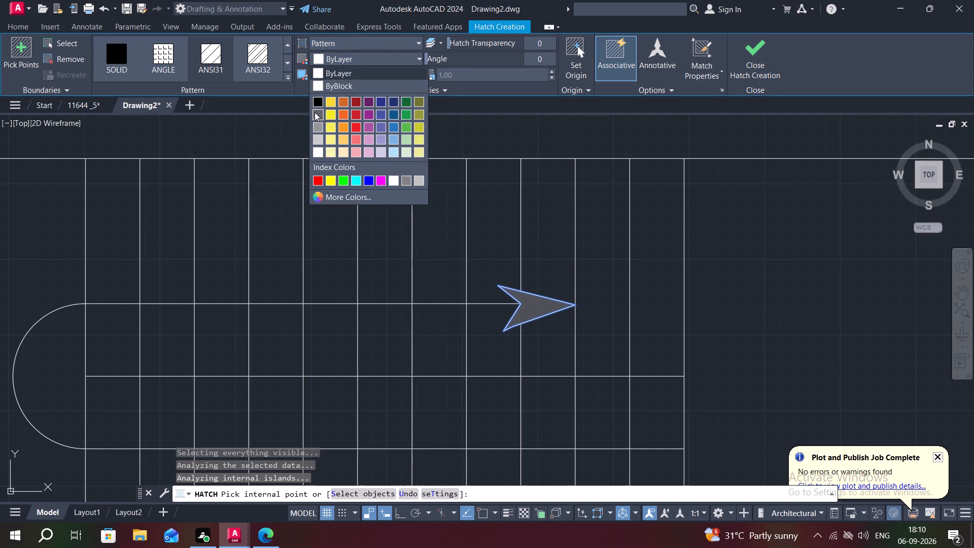
left_click(315, 112)
left_click(124, 65)
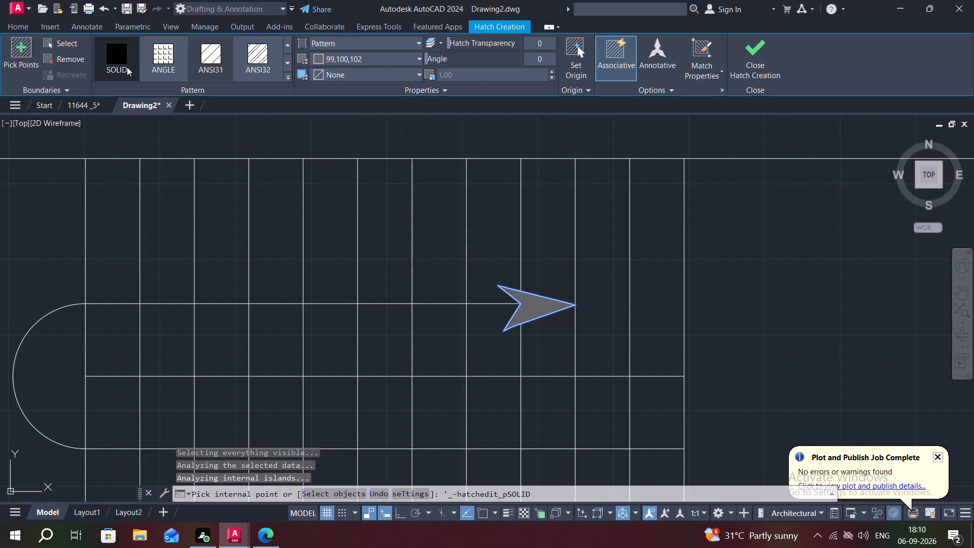
key("Escape")
key("Escape")
key("Escape")
With Ortho on, draw a horizontal line about 7 1/2" to the right from the lower offset line's end at the last tread.
middle_click_drag(641, 448, 593, 375)
key("Escape")
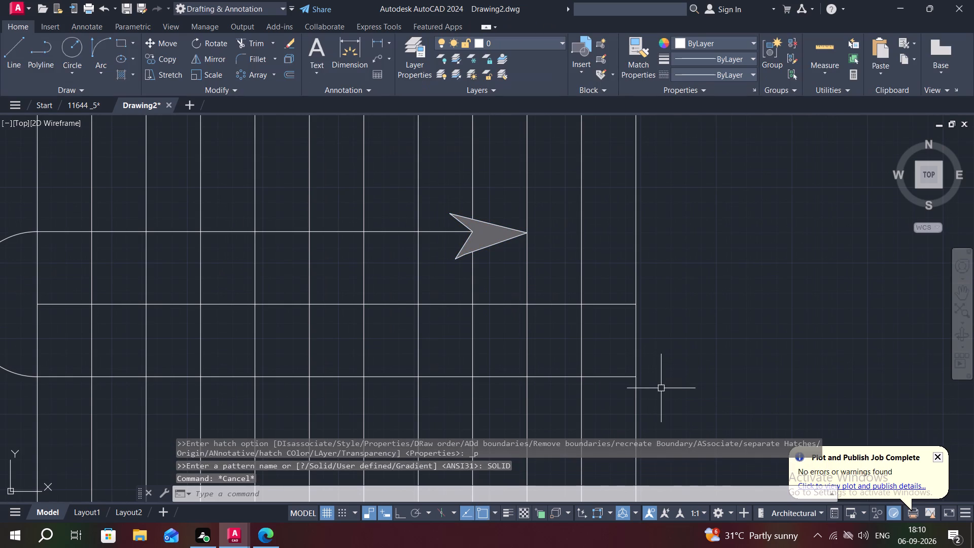
key("l")
key("space")
left_click(635, 378)
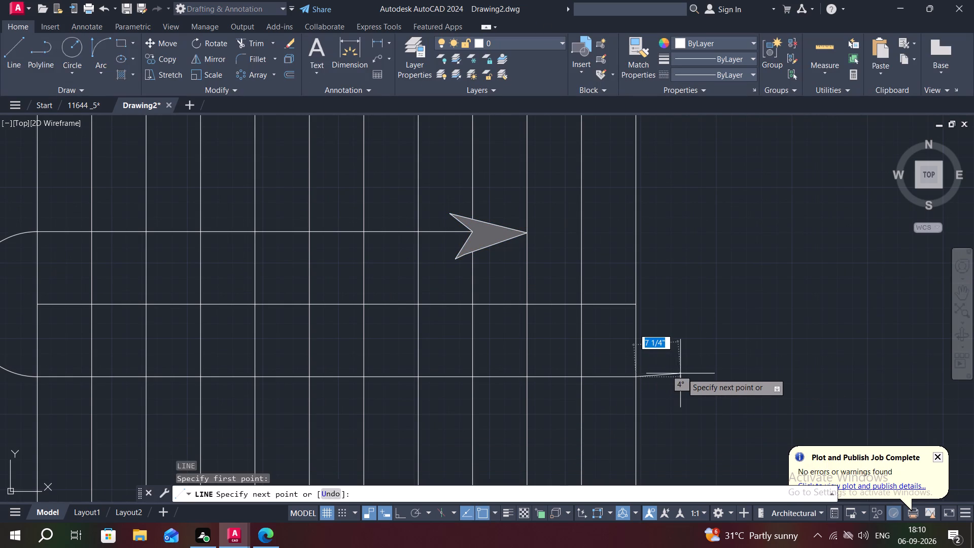
key("F8")
left_click(682, 373)
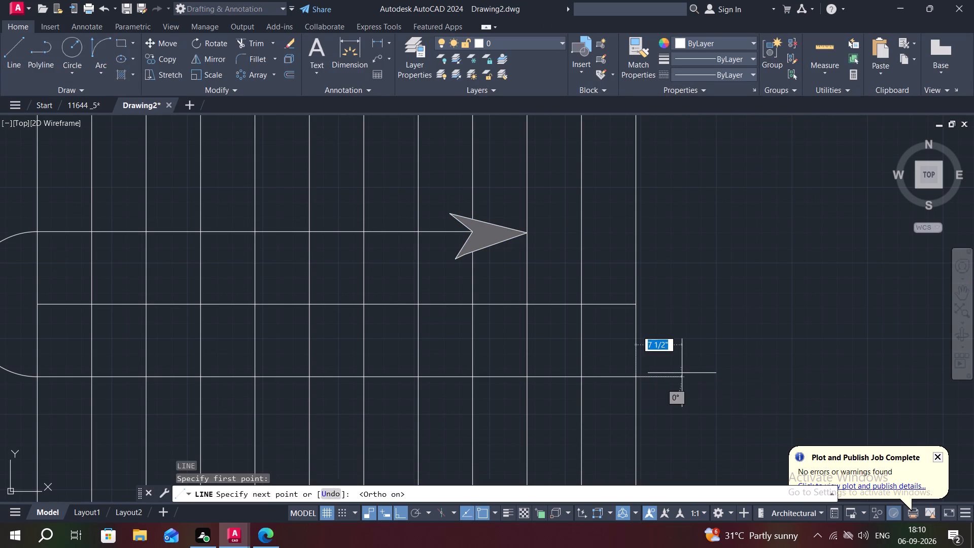
key("Escape")
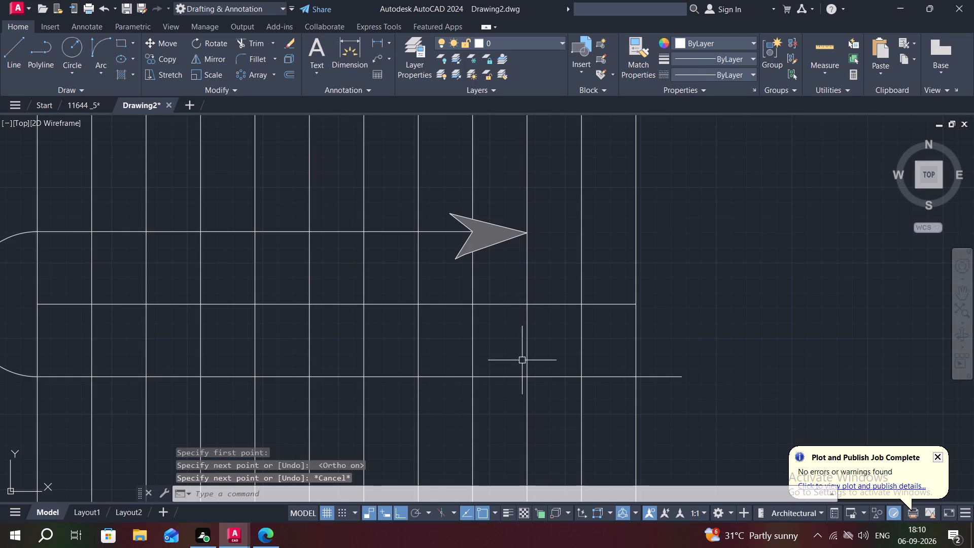
Draw a circle of about 7" radius centred on the short extension line's right end.
type("C")
key("space")
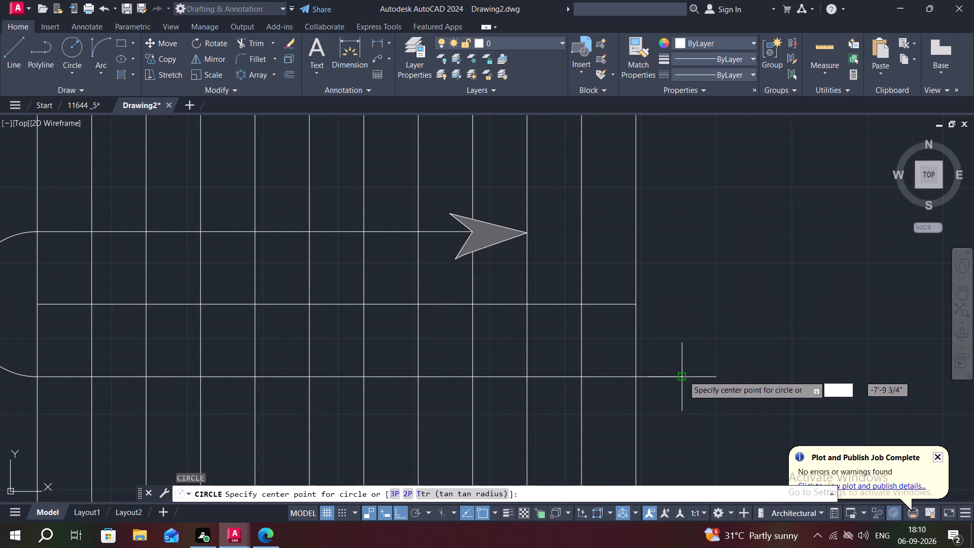
left_click(683, 375)
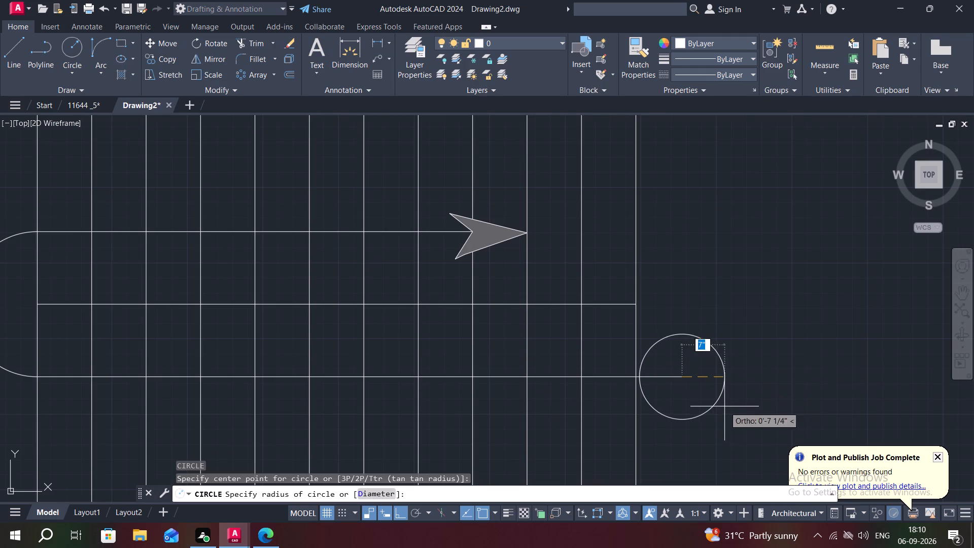
left_click(724, 406)
Move the circle horizontally to the right by about its own radius, using its right quadrant as the base point.
key("m")
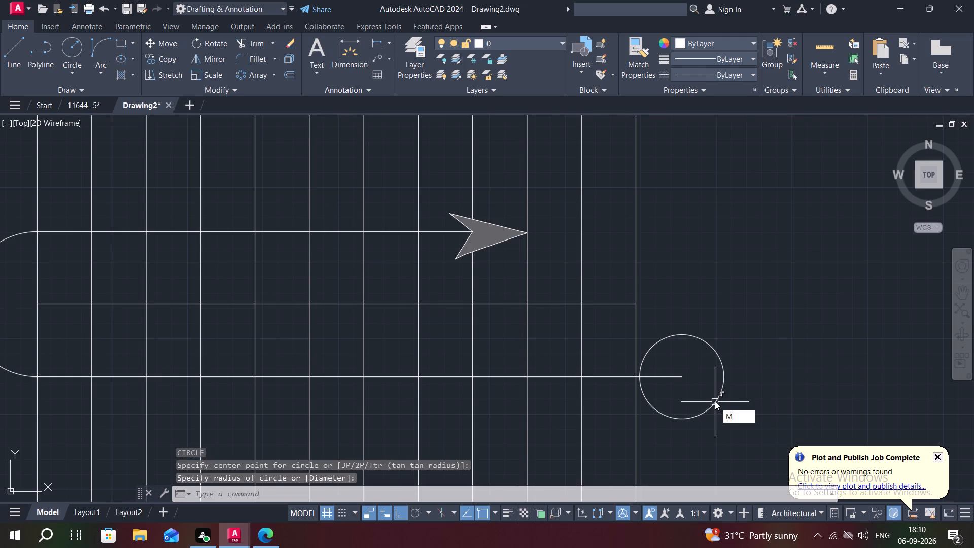
key("space")
left_click(716, 401)
right_click(716, 401)
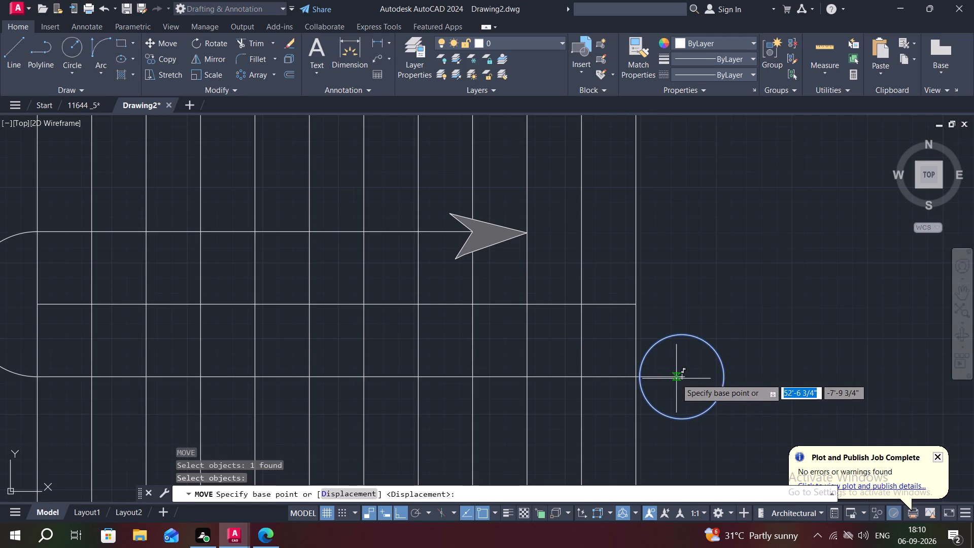
left_click(725, 378)
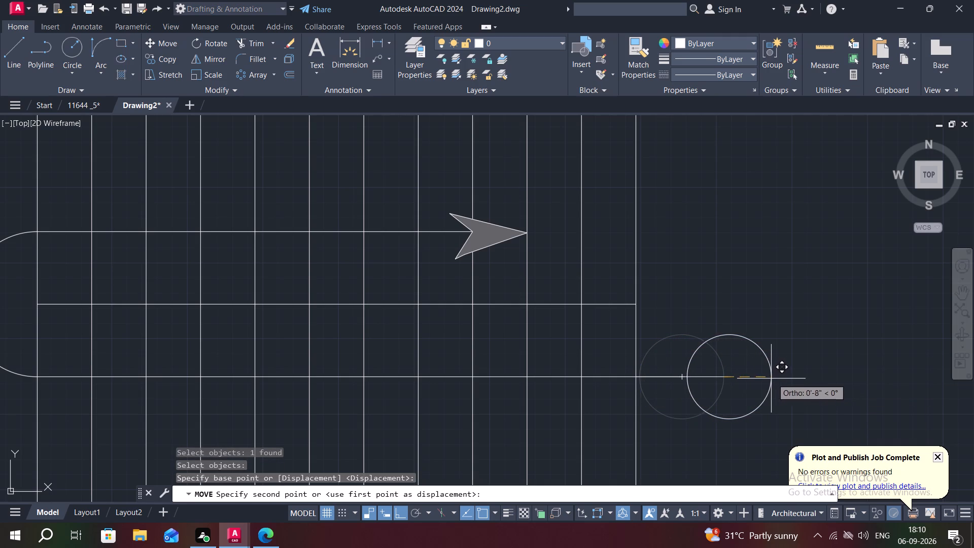
left_click(767, 376)
key("Escape")
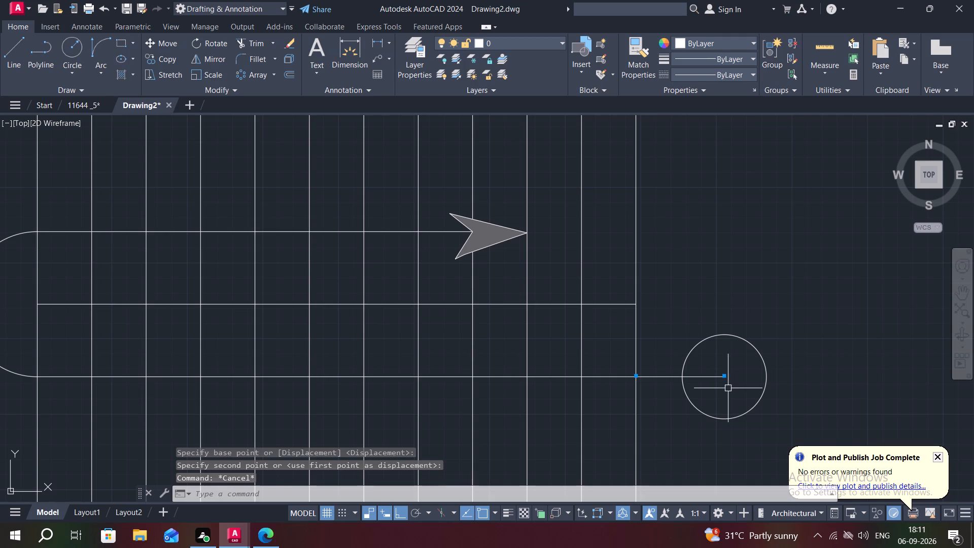
Trim the part of the extension line that lies inside the circle.
type("TR")
key("space")
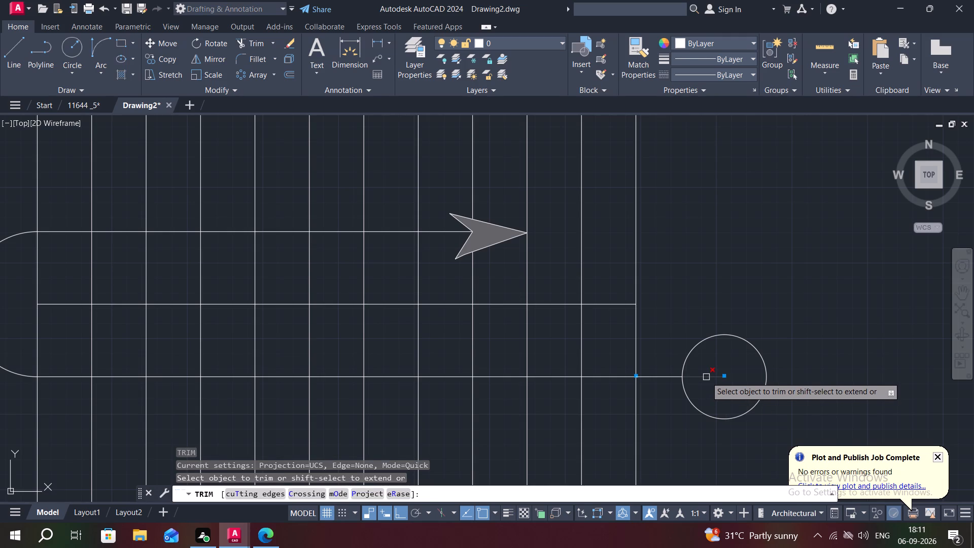
left_click(706, 377)
key("Escape")
scroll(724, 385, "up", 2)
key("Escape")
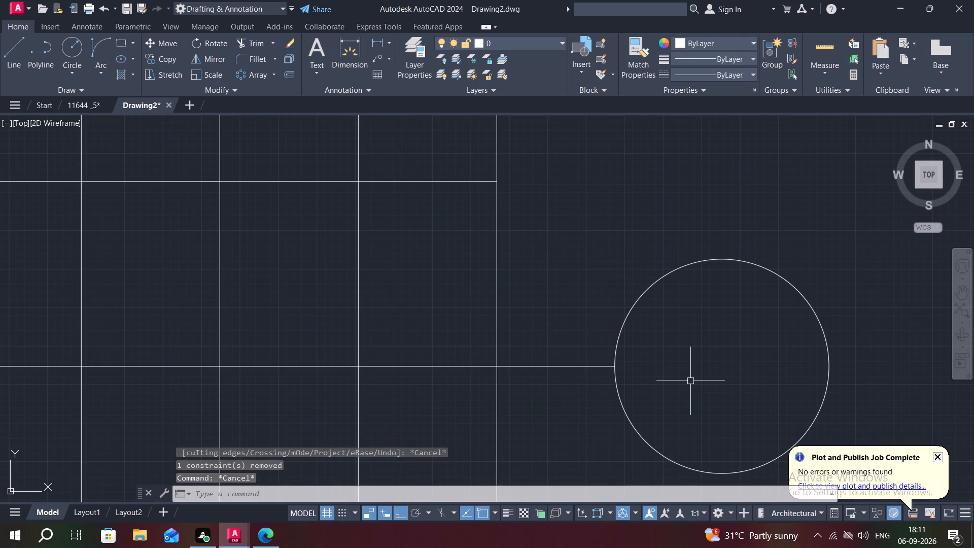
Add the multiline text "UP" inside the circle at the stair line's end, with a text height of 6".
type("T")
key("space")
left_click(685, 360)
left_click(732, 389)
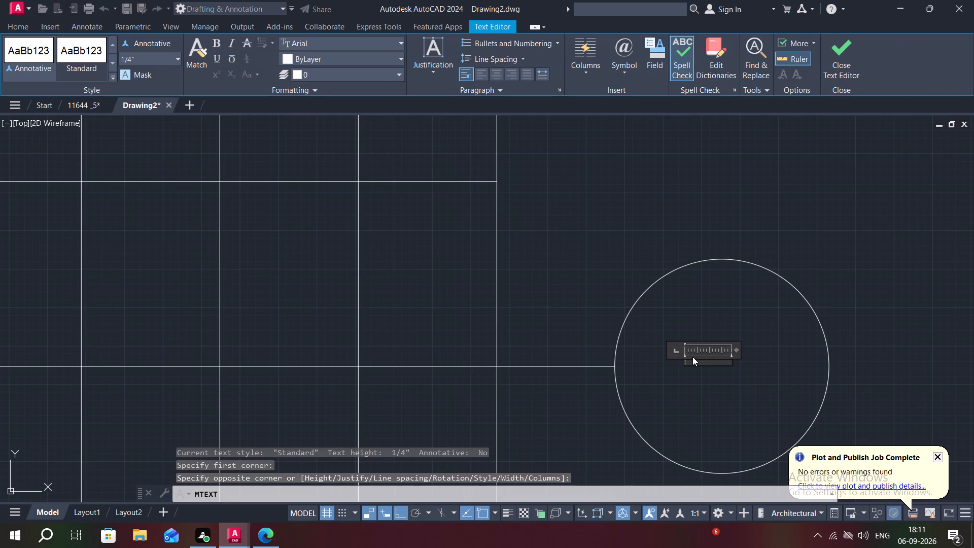
type("UP")
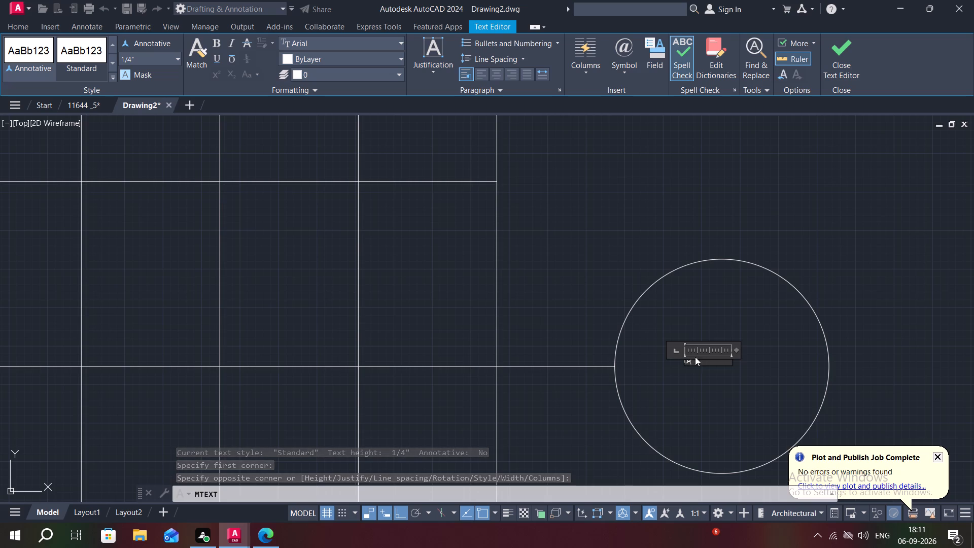
double_click(688, 365)
double_click(689, 364)
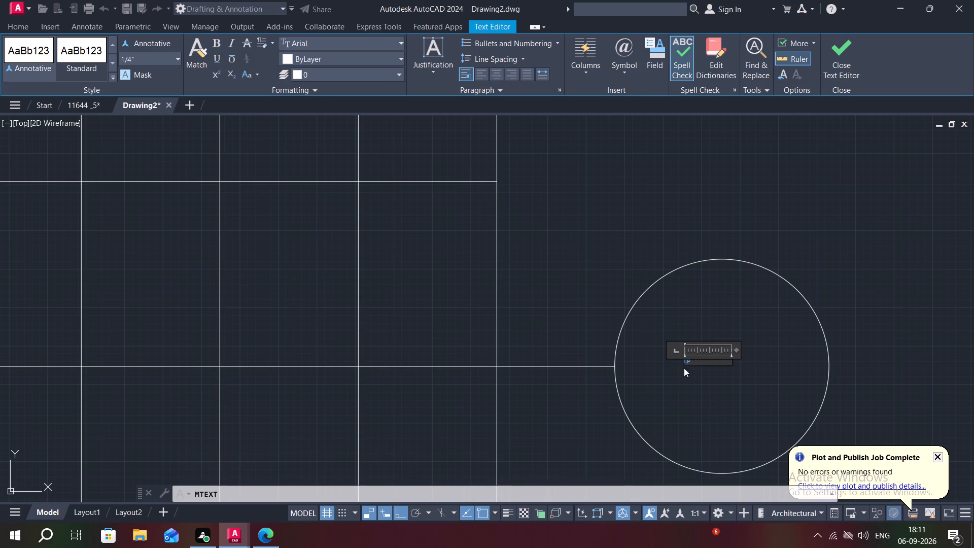
left_click(136, 57)
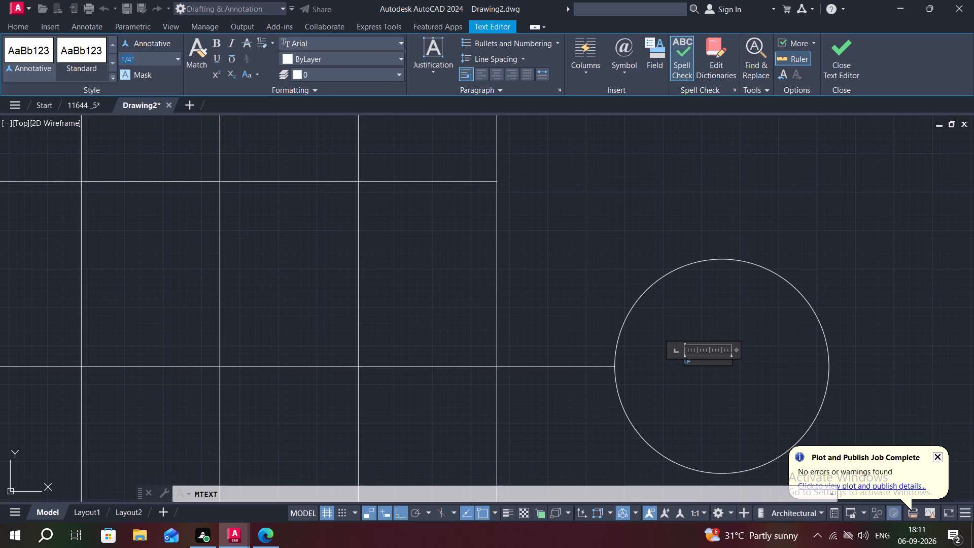
key("BackSpace")
type("6\"")
key("Return")
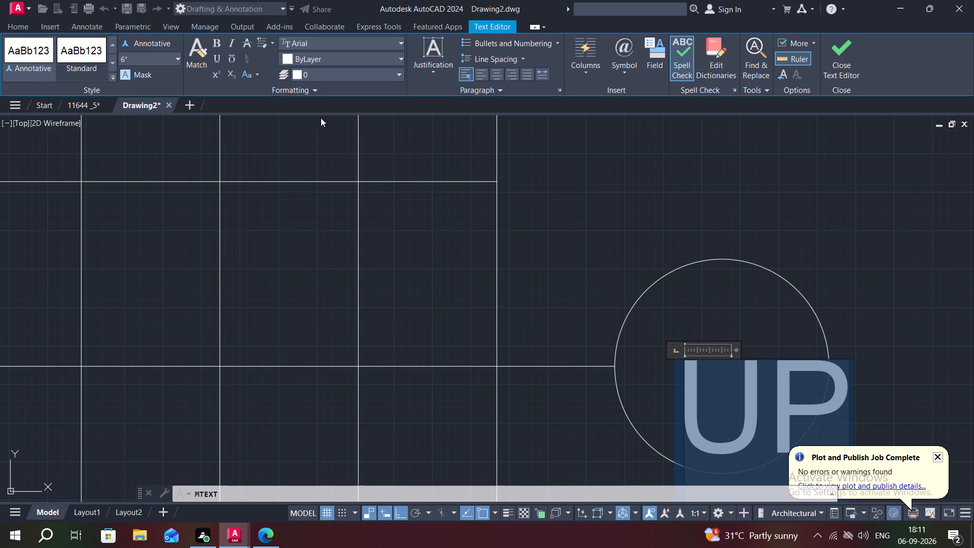
left_click(419, 201)
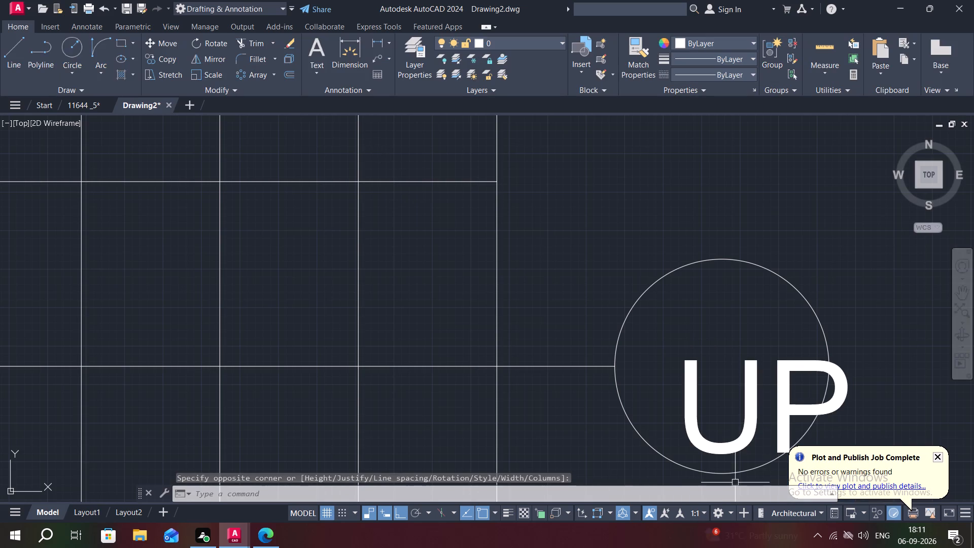
Move the "UP" text to the middle of the circle with Ortho off.
key("m")
key("space")
left_click(724, 445)
right_click(724, 445)
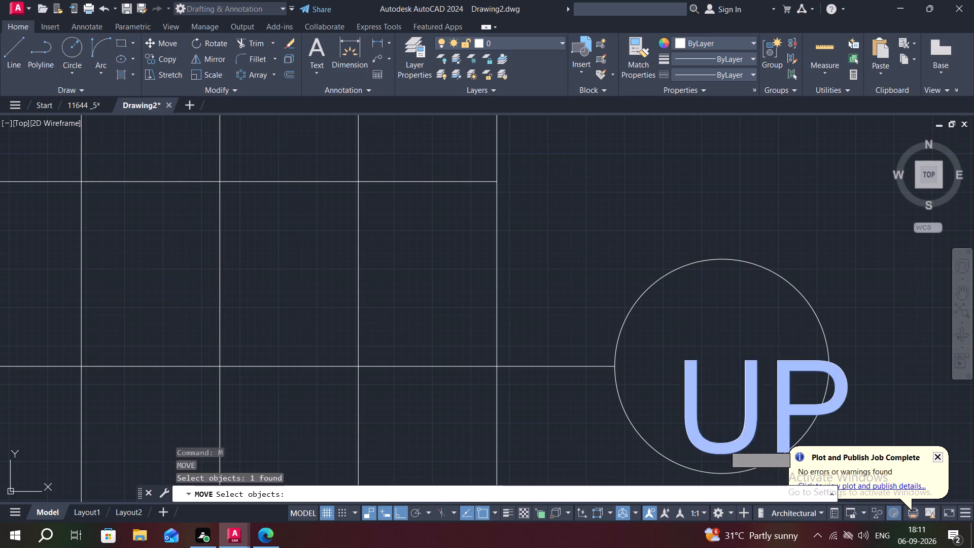
left_click(724, 445)
key("F8")
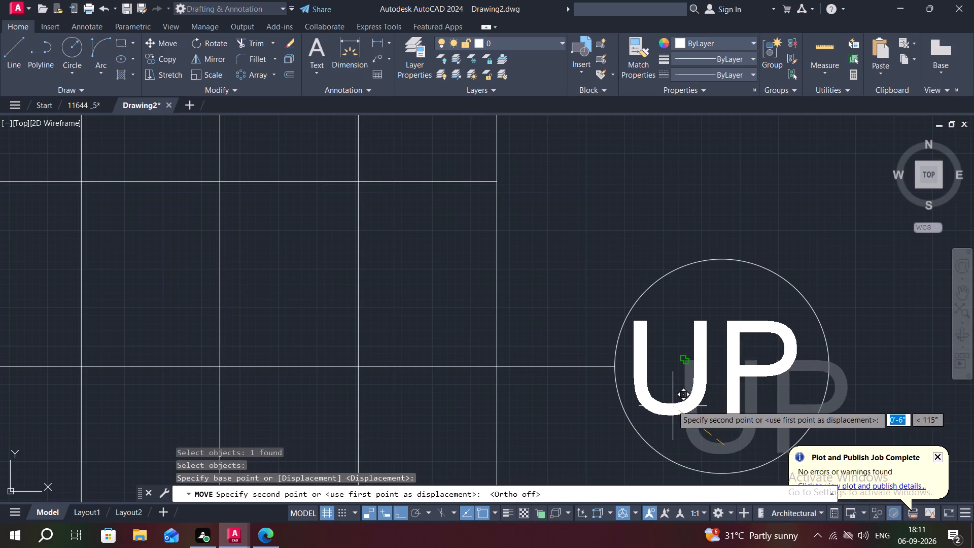
left_click(685, 409)
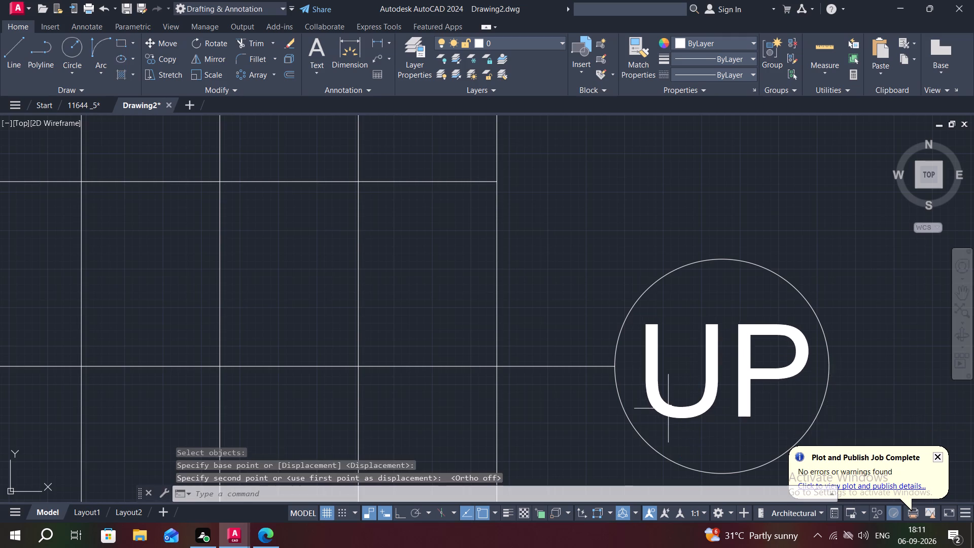
Trim the lower boundary line segment between the staircase's last two tread lines, nearest the UP circle.
scroll(654, 404, "down", 2)
scroll(585, 407, "down", 2)
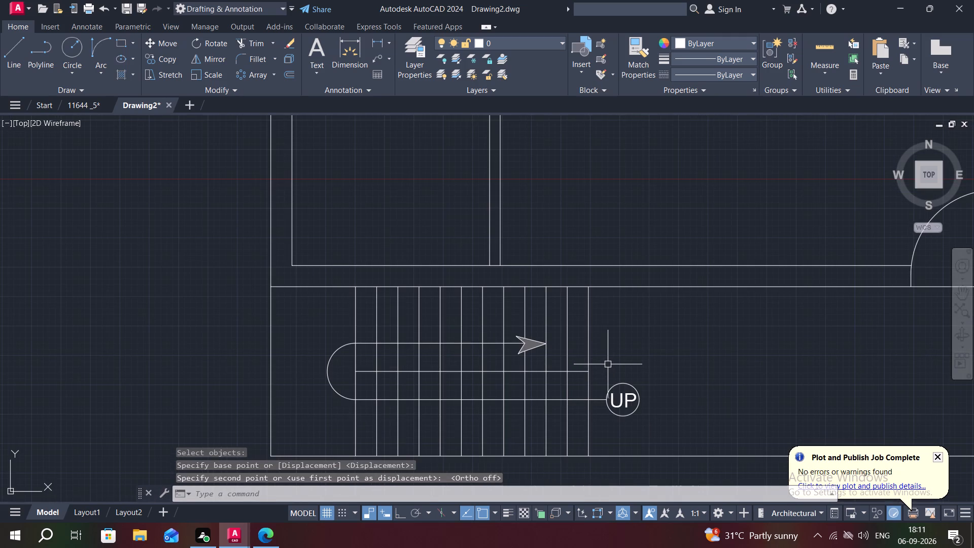
scroll(636, 373, "down", 1)
middle_click_drag(680, 381, 590, 369)
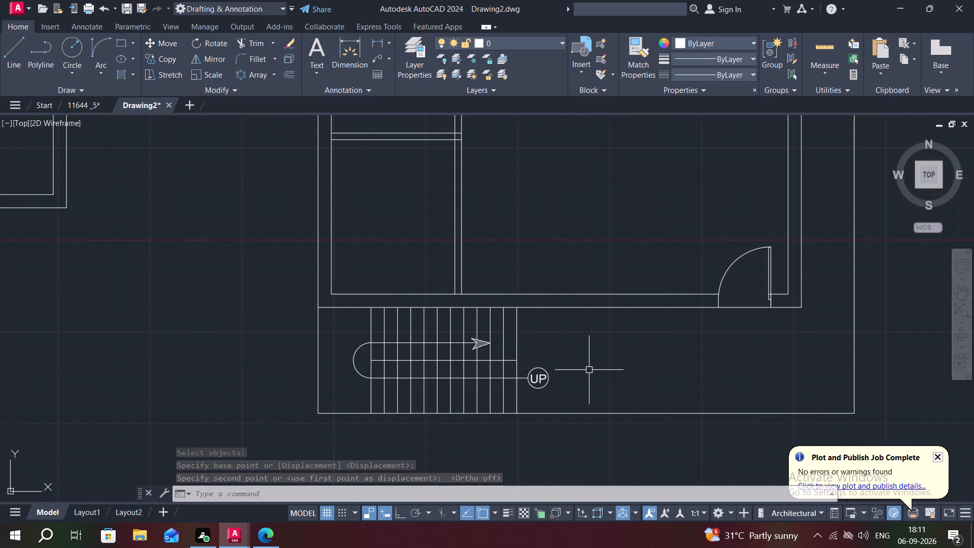
type("TR")
key("space")
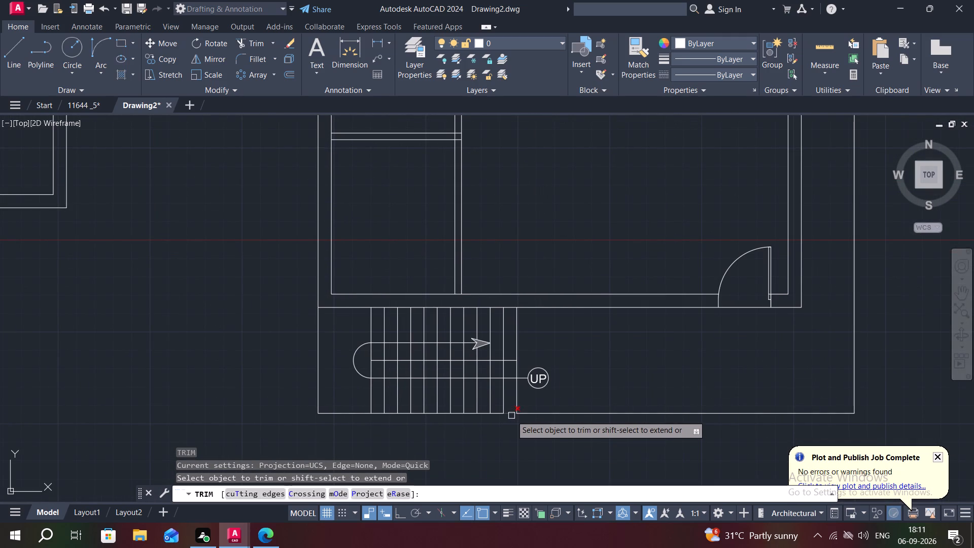
left_click(510, 415)
key("Escape")
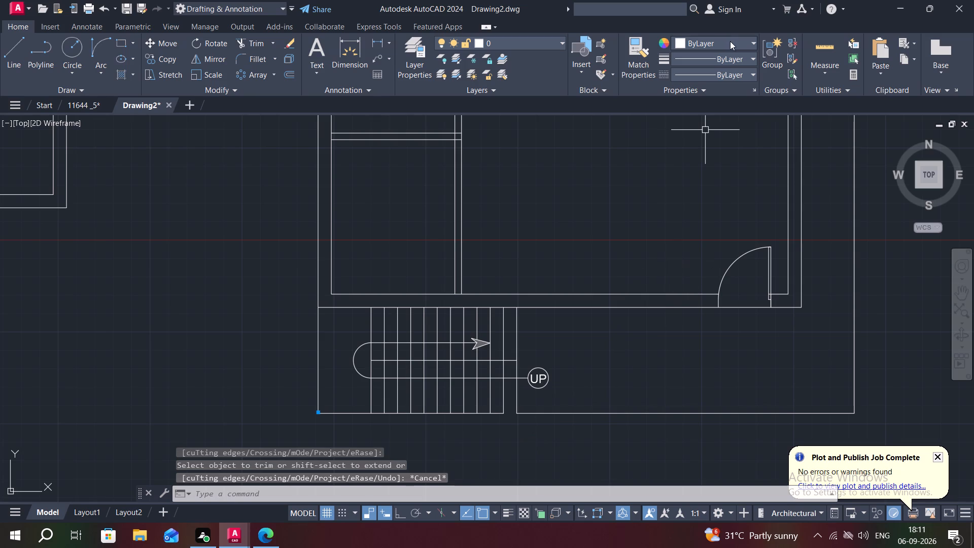
Load the ISO dash linetype ACAD_ISO02W100 from acad.lin into the drawing.
left_click(734, 74)
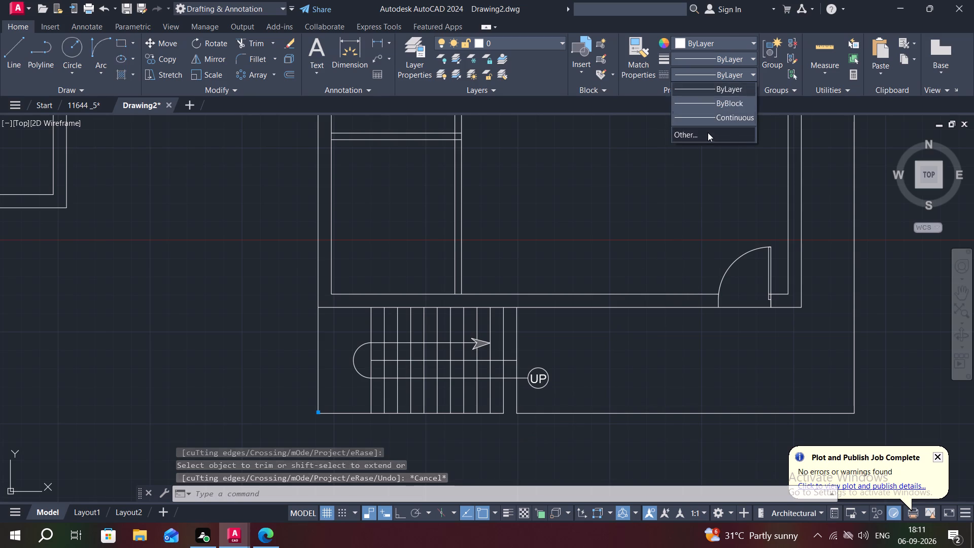
left_click(707, 133)
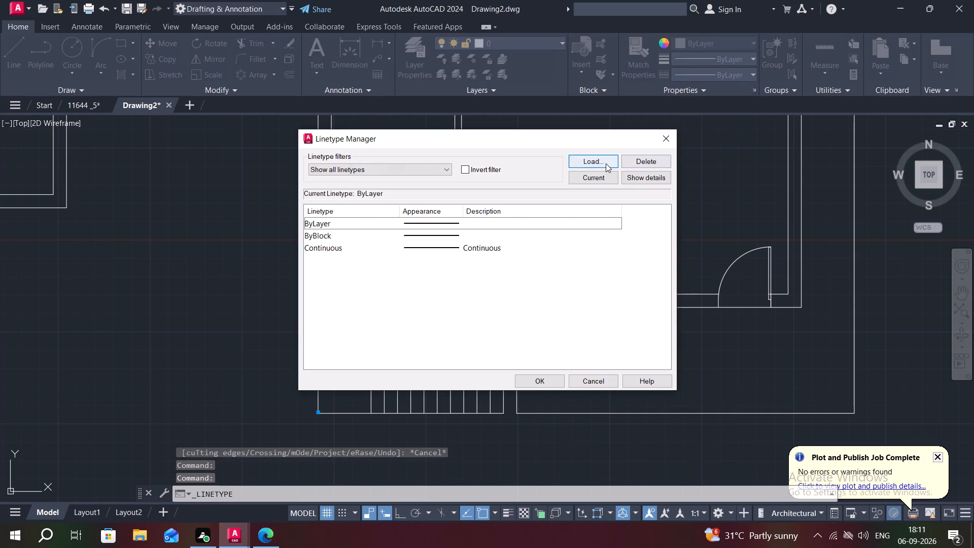
left_click(606, 163)
left_click(538, 246)
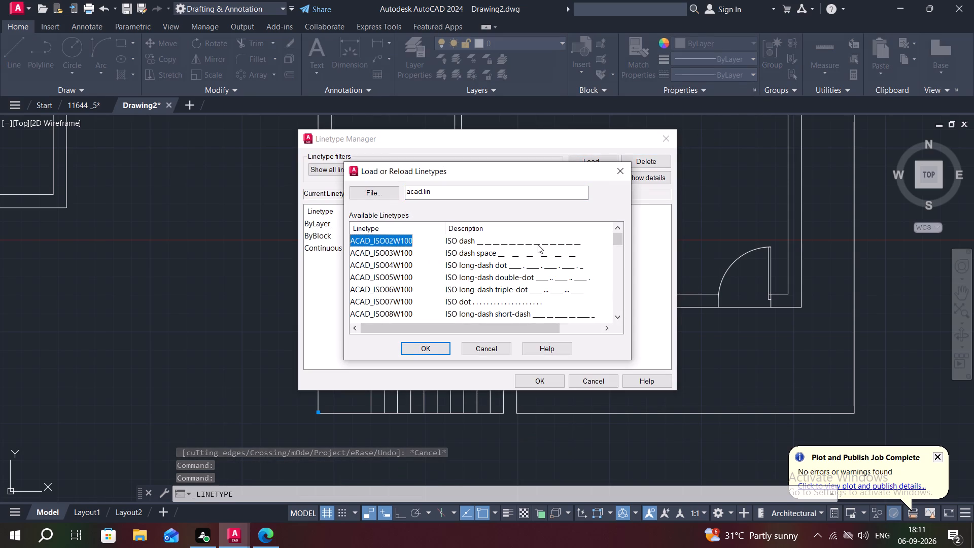
left_click(471, 243)
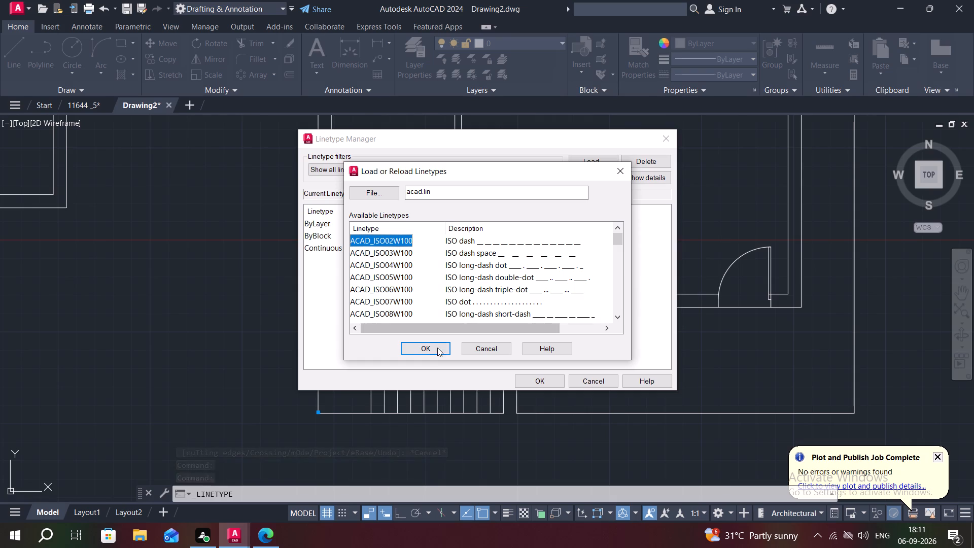
left_click(434, 349)
left_click(536, 381)
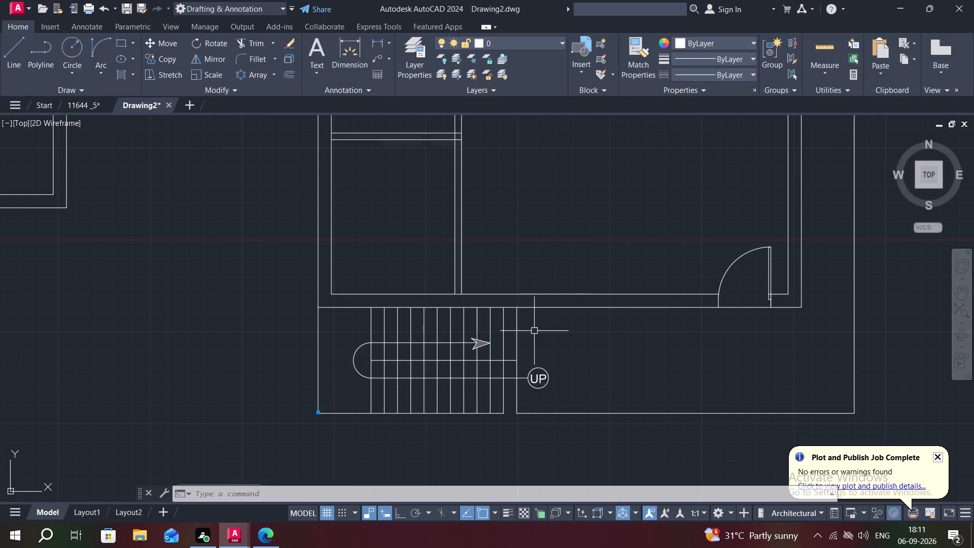
With ACAD_ISO02W100 as the current linetype, draw a nearly horizontal line about 2'-3 1/2" long inside the large room.
left_click(703, 73)
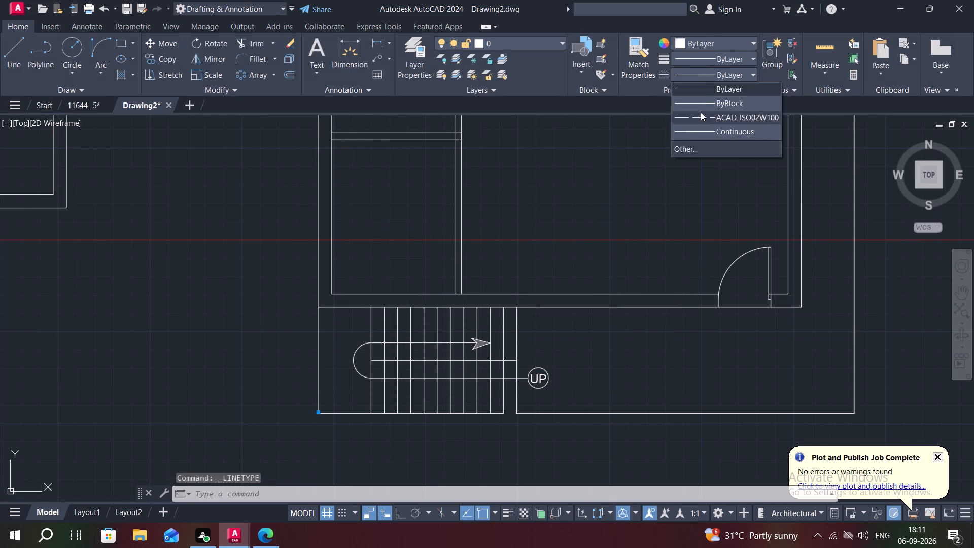
left_click(701, 112)
key("l")
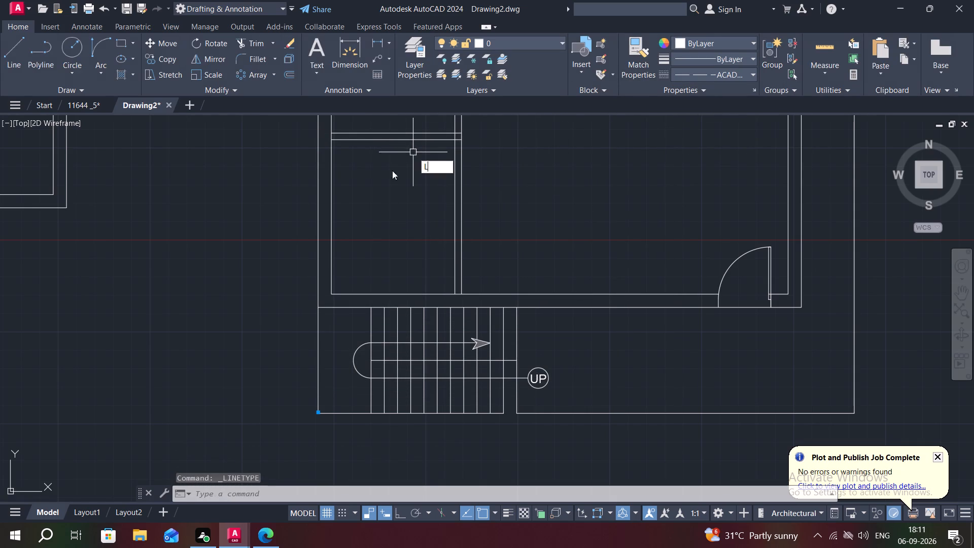
key("space")
left_click(542, 208)
left_click(583, 210)
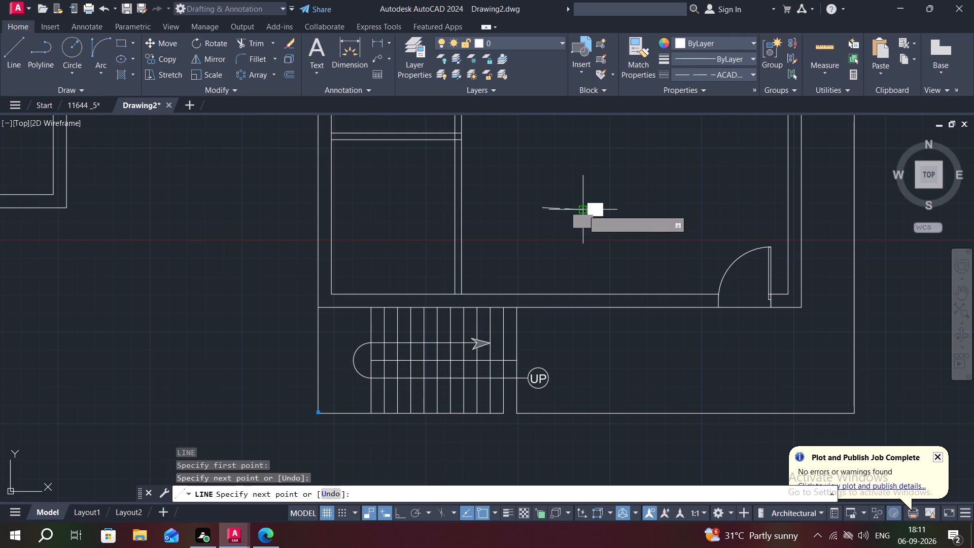
key("Escape")
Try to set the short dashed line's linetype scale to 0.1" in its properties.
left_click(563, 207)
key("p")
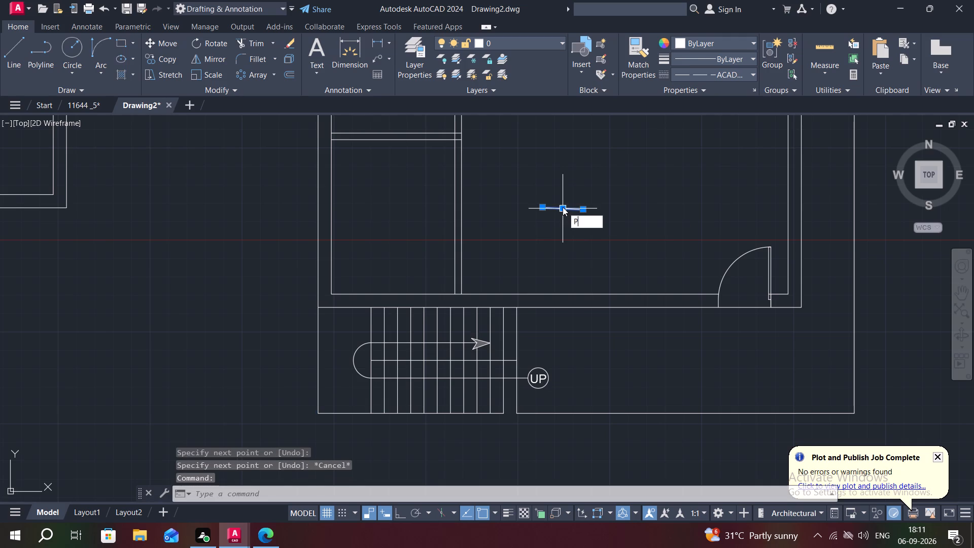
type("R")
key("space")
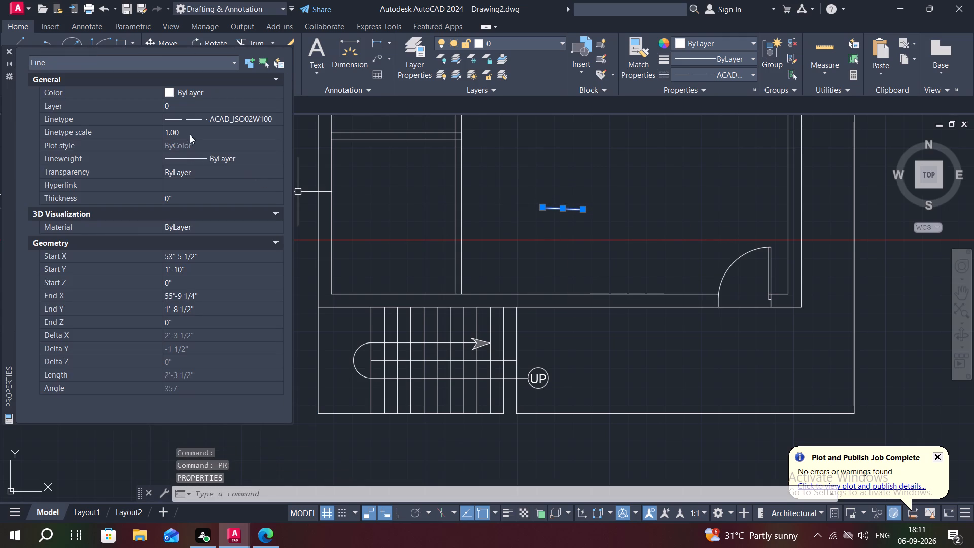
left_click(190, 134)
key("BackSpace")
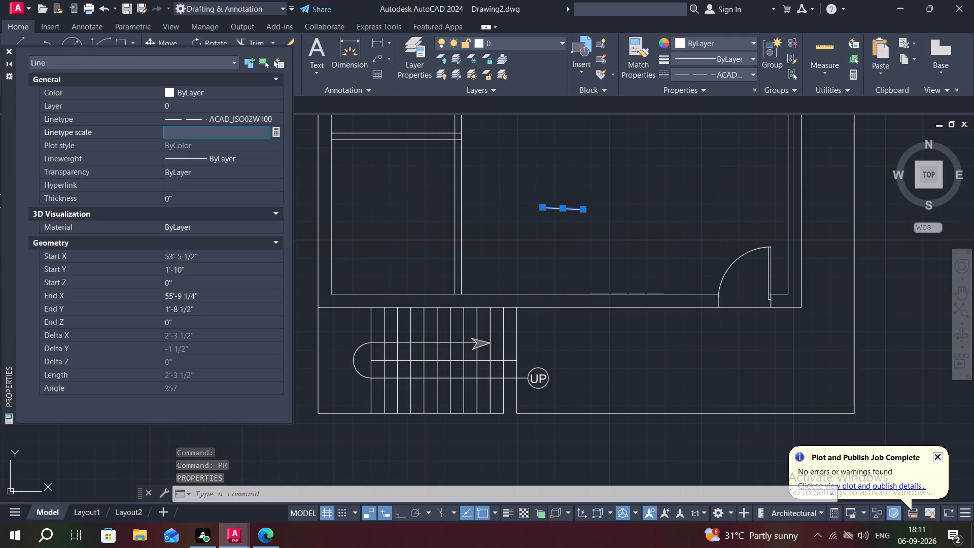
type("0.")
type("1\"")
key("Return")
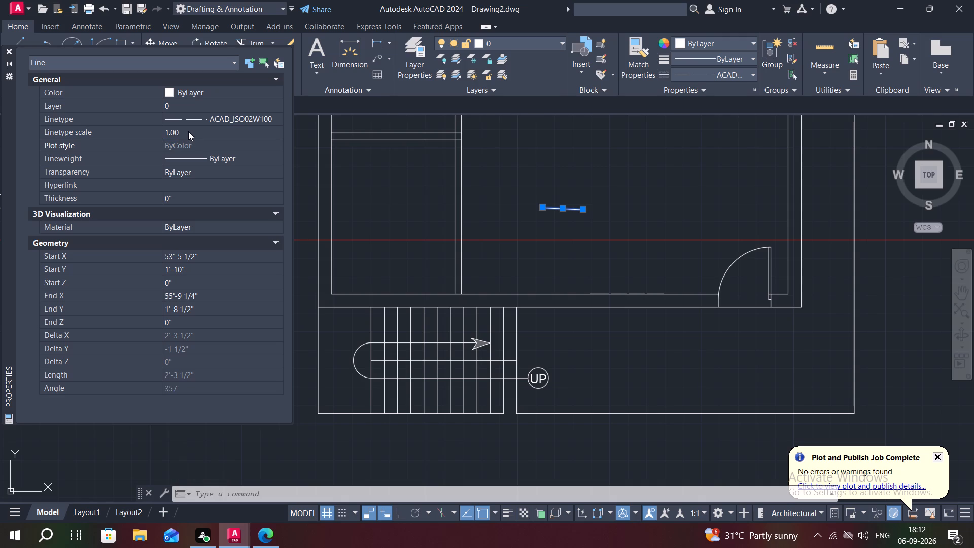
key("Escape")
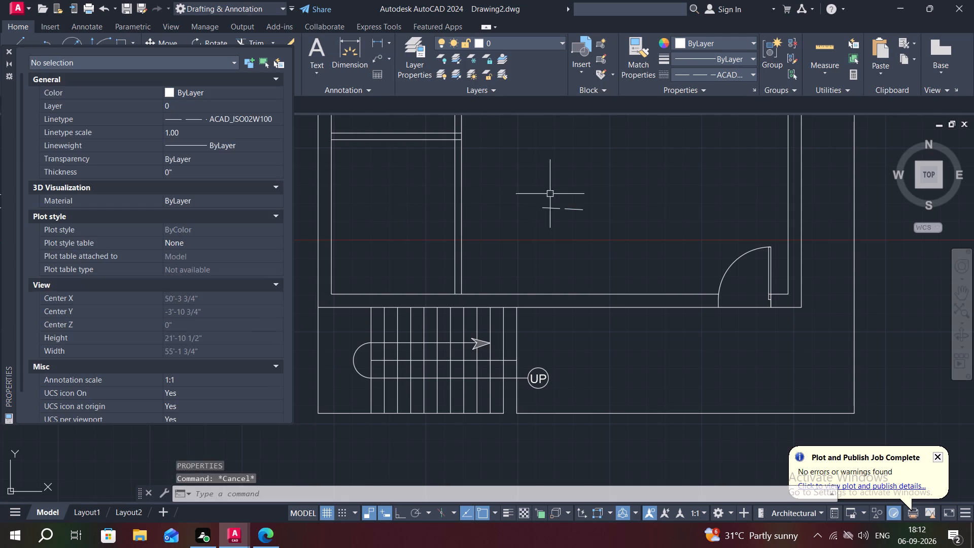
Set the linetype scale for new objects to 0.4 with nothing selected.
left_click(184, 128)
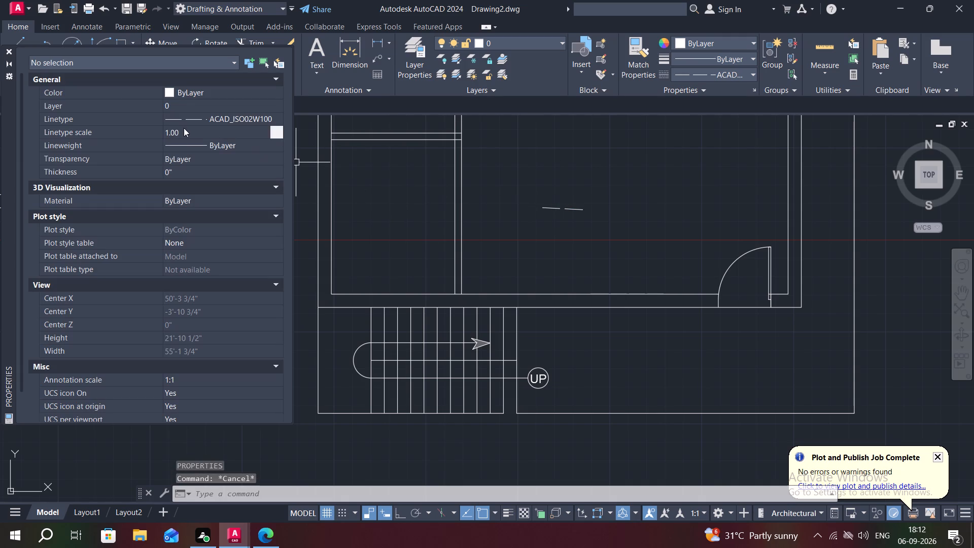
key("BackSpace")
key("0")
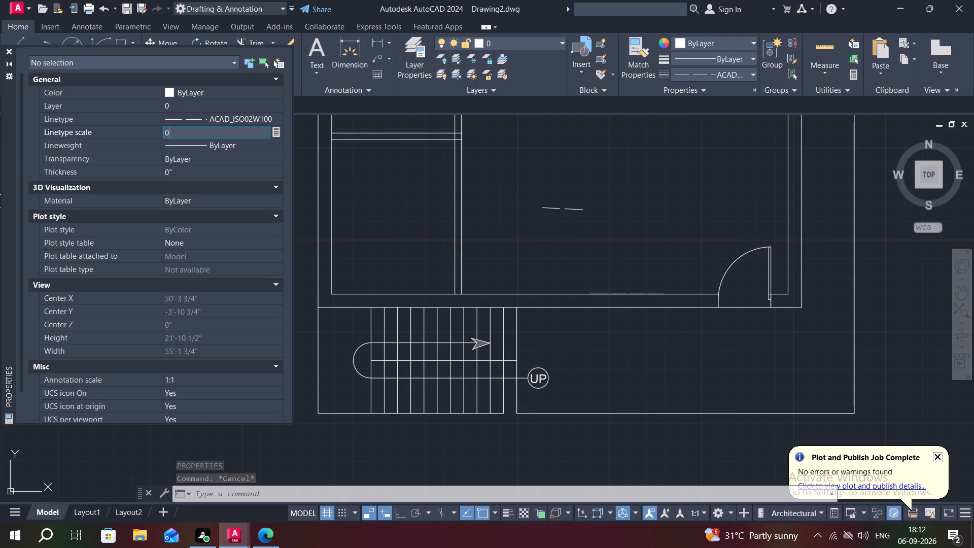
key("period")
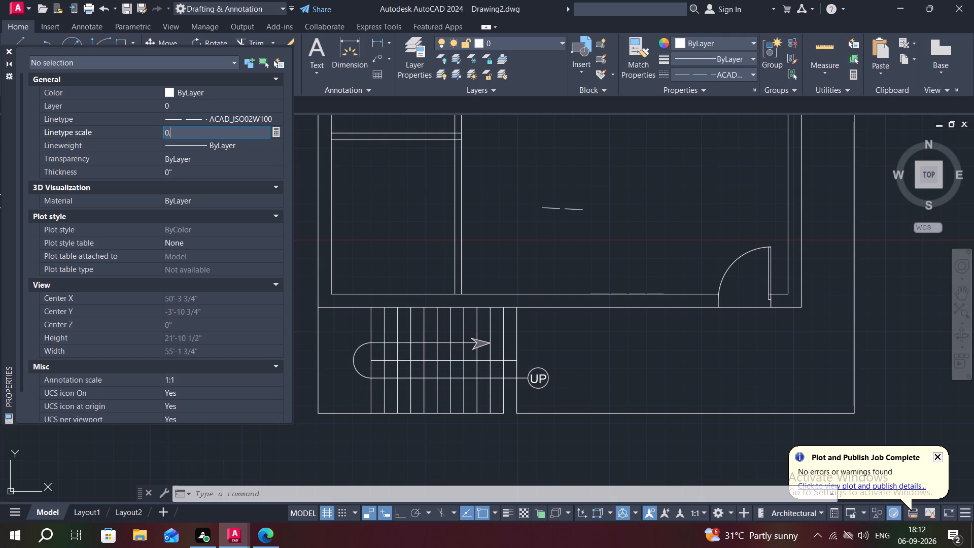
key("4")
key("Return")
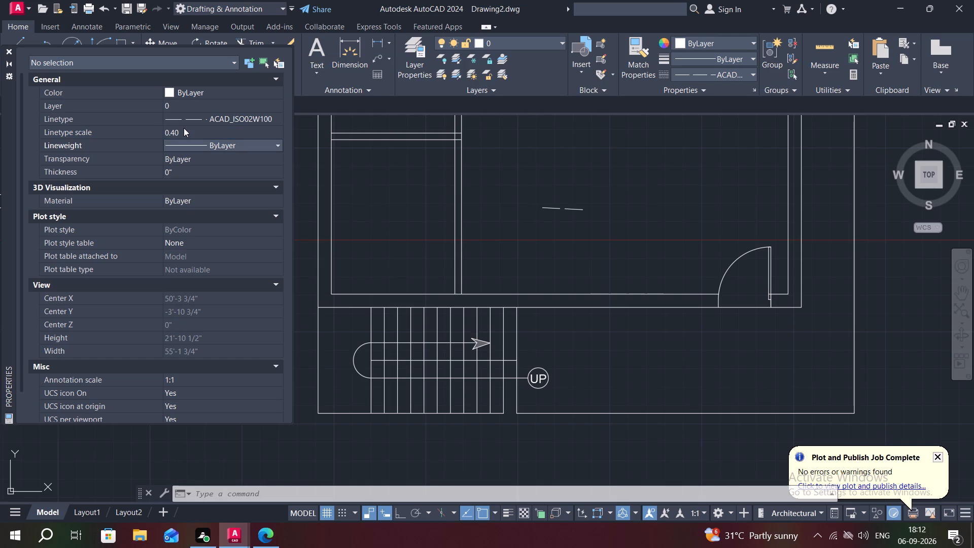
Set the linetype scale of the short dashed line in the large room to 0.2.
left_click(560, 208)
left_click(184, 129)
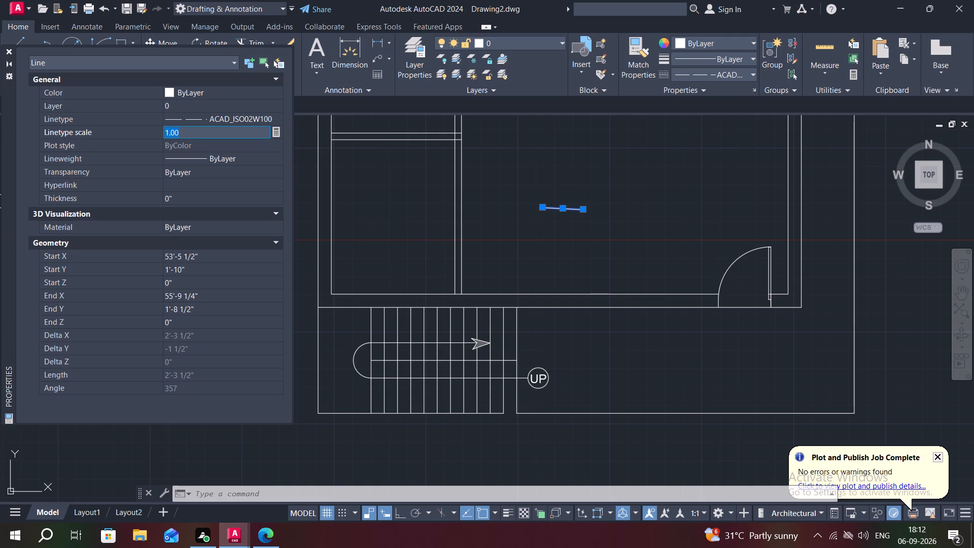
key("BackSpace")
key("0")
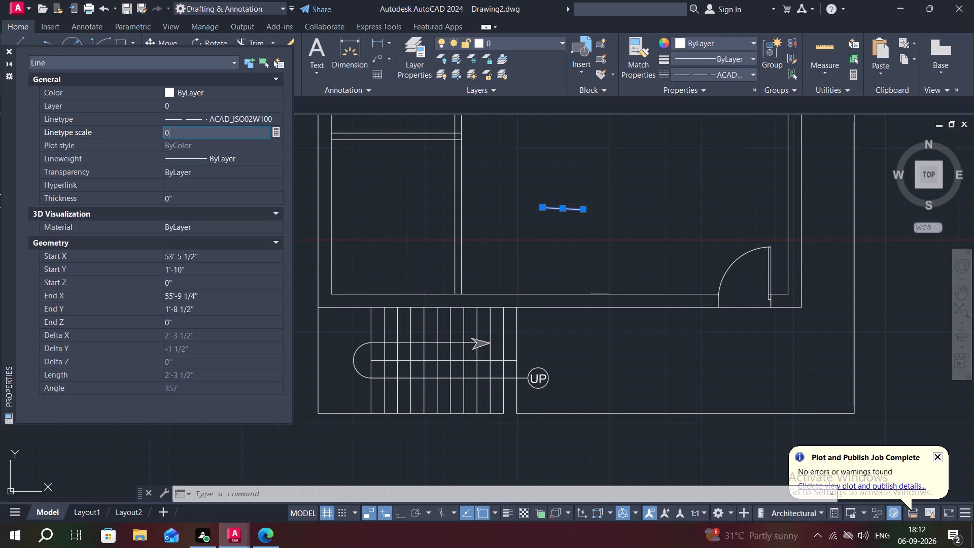
key("period")
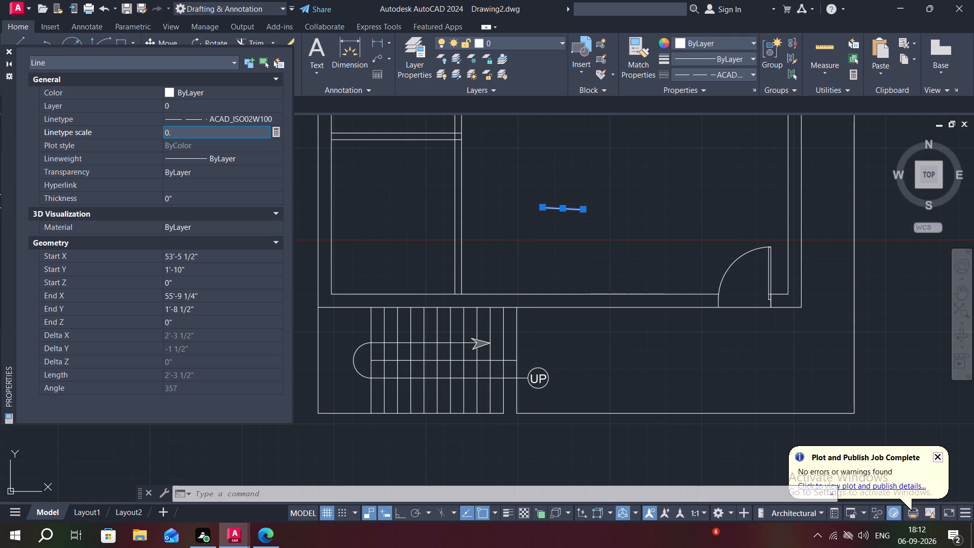
key("2")
key("Return")
key("Escape")
key("Escape")
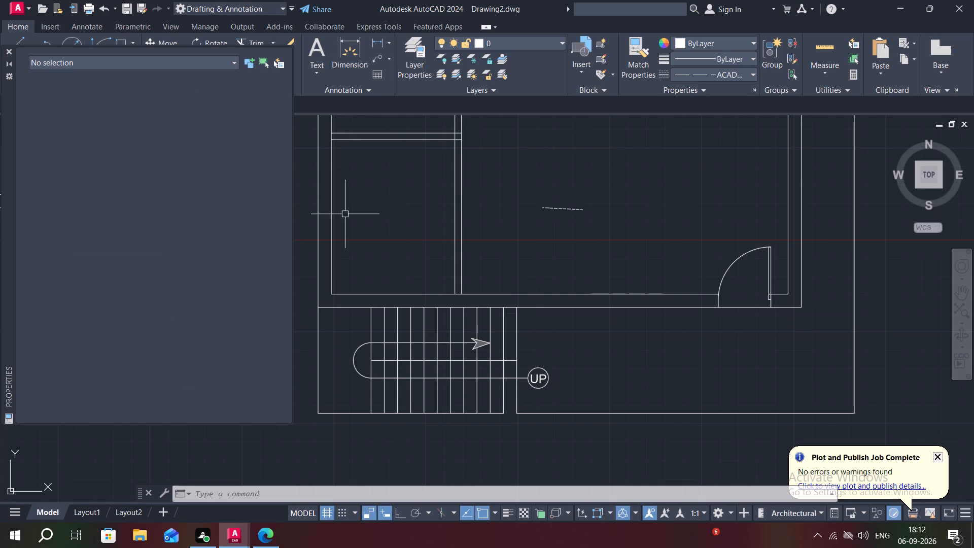
key("Escape")
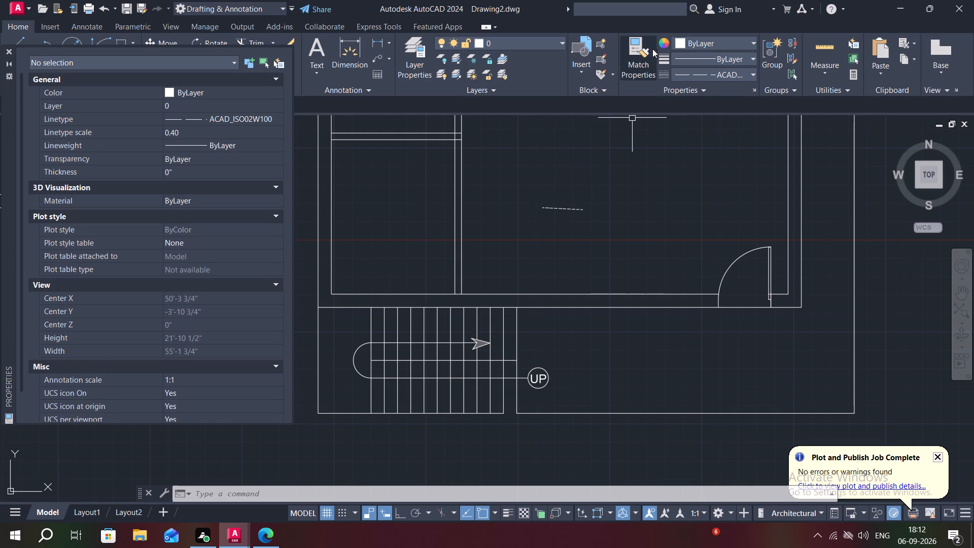
Match the short dashed line's properties onto the bottom and right boundary lines of the larger plan.
left_click(644, 48)
left_click(578, 208)
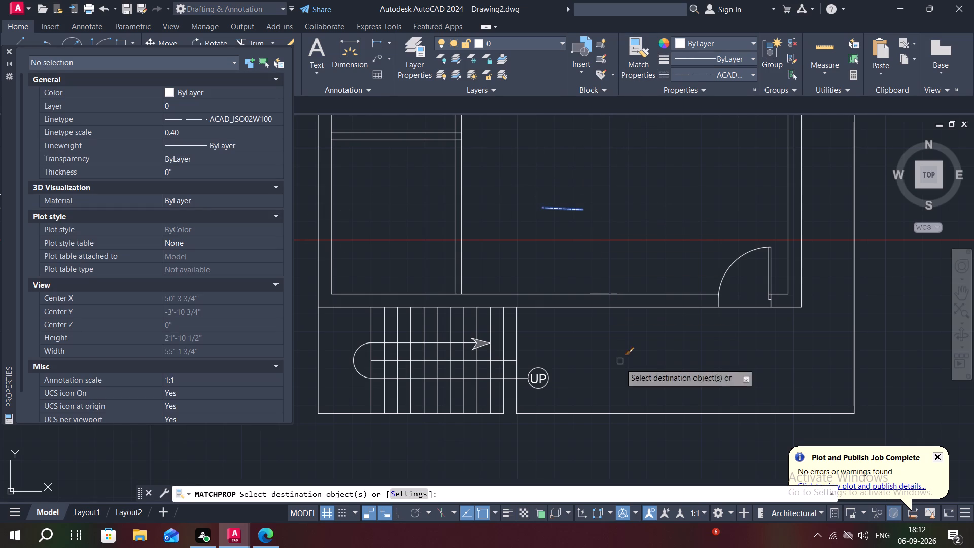
left_click(648, 414)
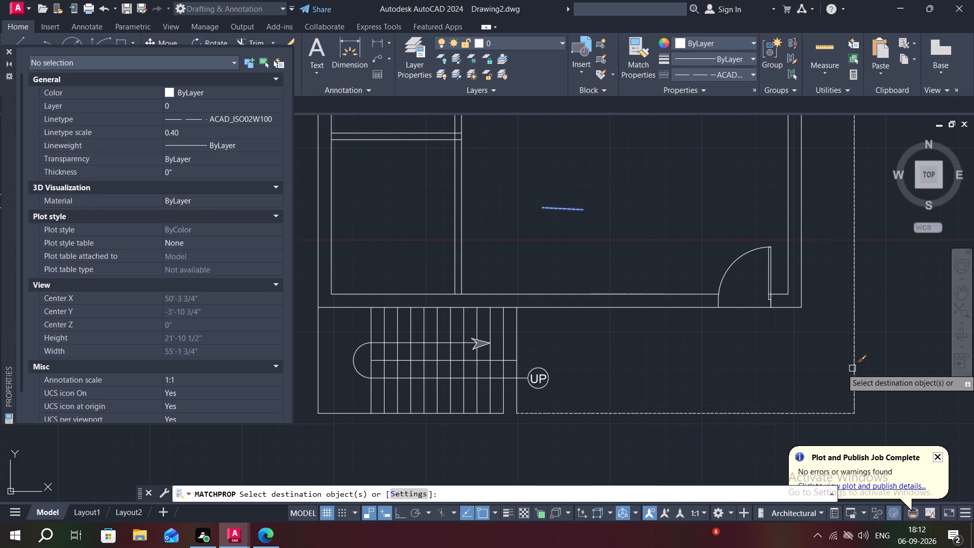
left_click(852, 368)
middle_click_drag(733, 370, 707, 460)
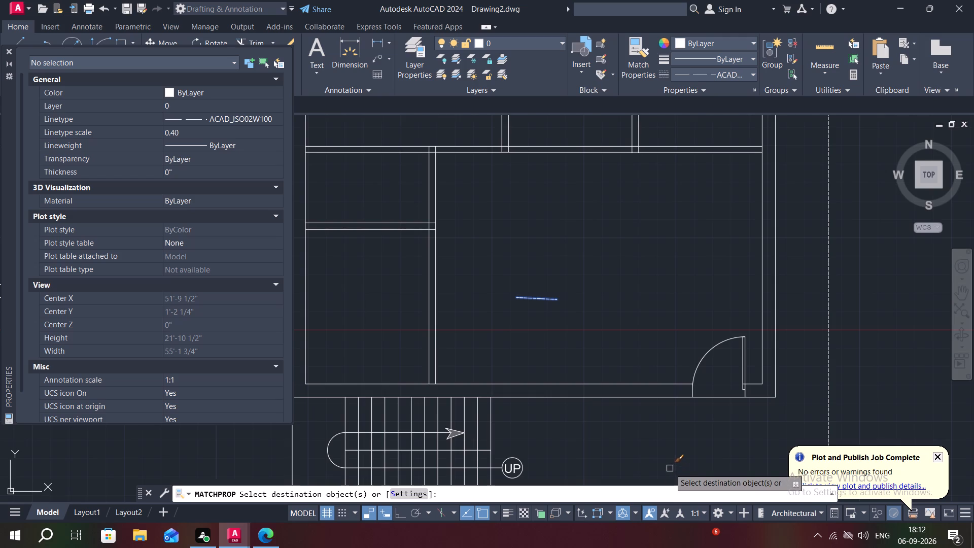
scroll(667, 466, "down", 1)
middle_click(666, 457)
scroll(666, 457, "down", 1)
key("Escape")
middle_click_drag(666, 457, 661, 378)
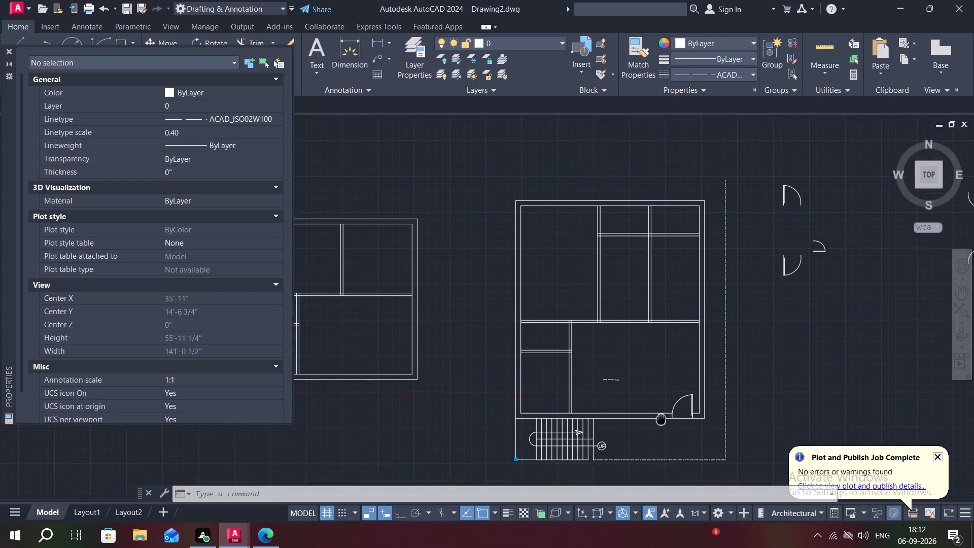
middle_click_drag(661, 378, 661, 373)
key("Escape")
Extend the solid boundary line below the staircase to close the gap before the dashed bottom line.
key("e")
key("x")
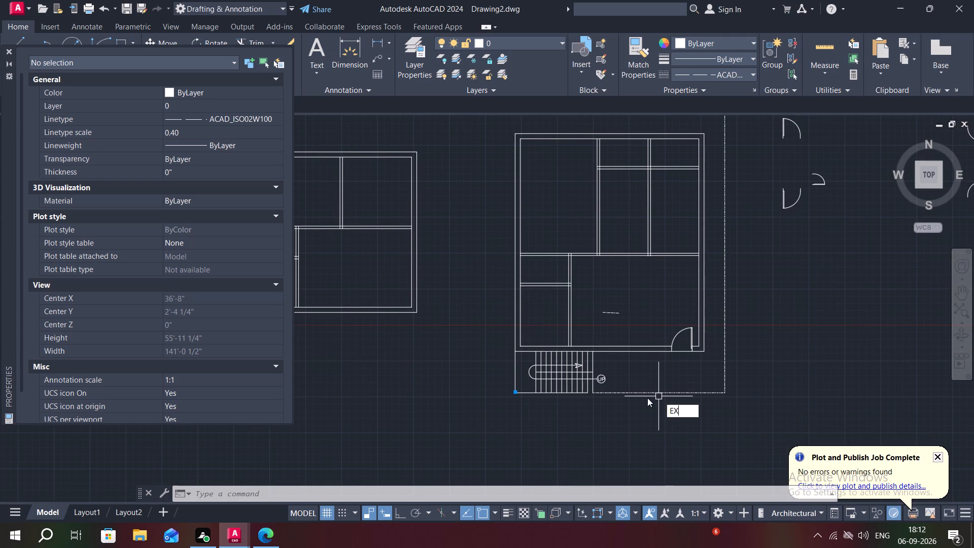
key("space")
scroll(589, 398, "up", 3)
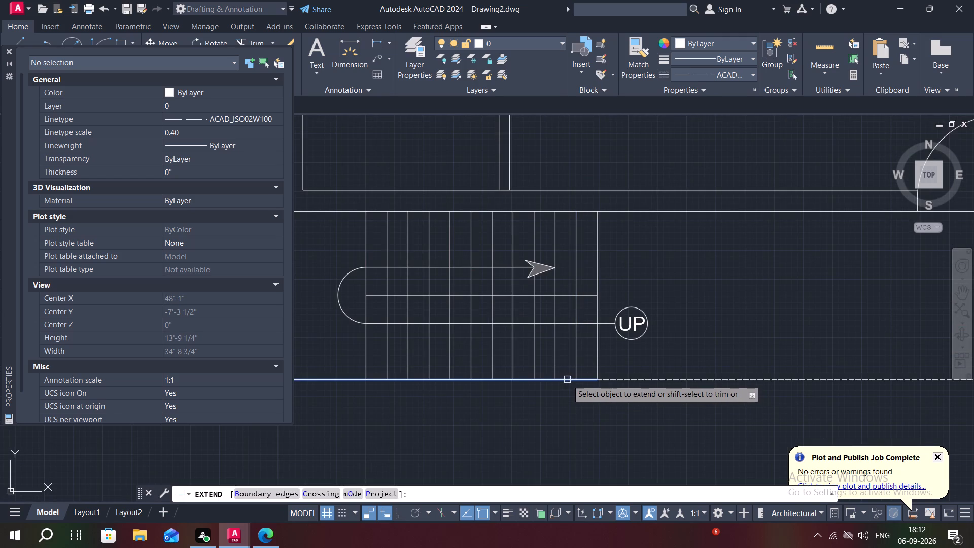
left_click(567, 380)
key("Escape")
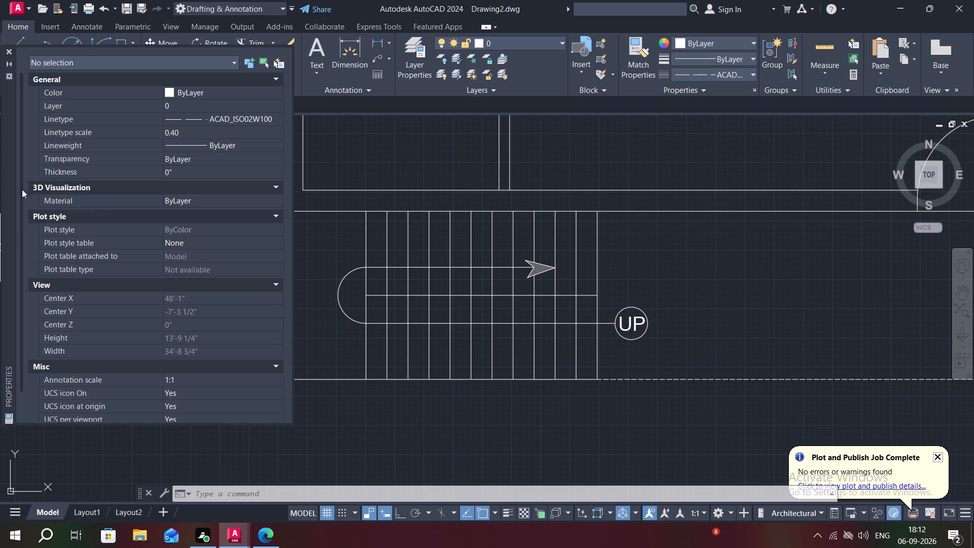
Close the Properties palette.
left_click(8, 52)
Copy the spare door whose leaf is on its right onto the larger plan's middle horizontal partition, in the upper-left room.
scroll(185, 384, "down", 2)
scroll(174, 327, "down", 1)
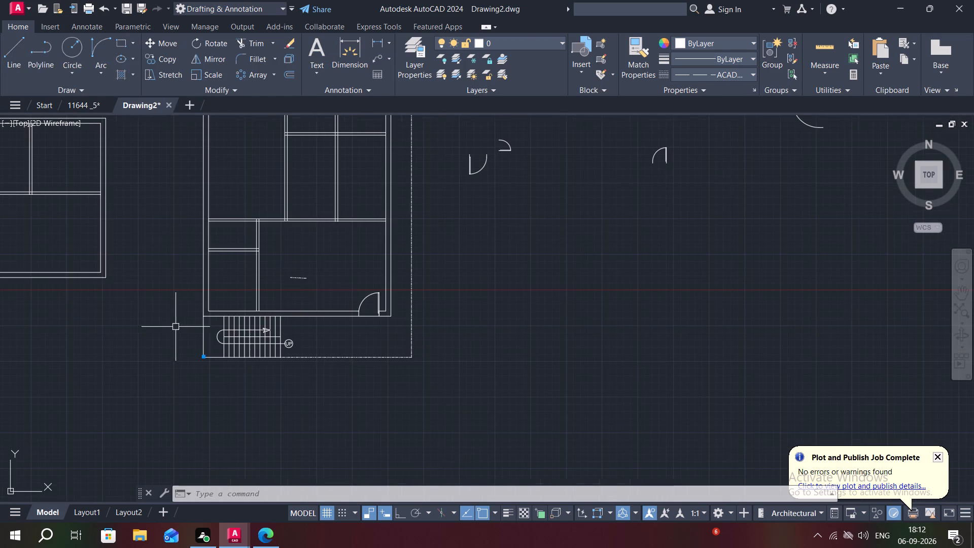
middle_click_drag(302, 268, 397, 311)
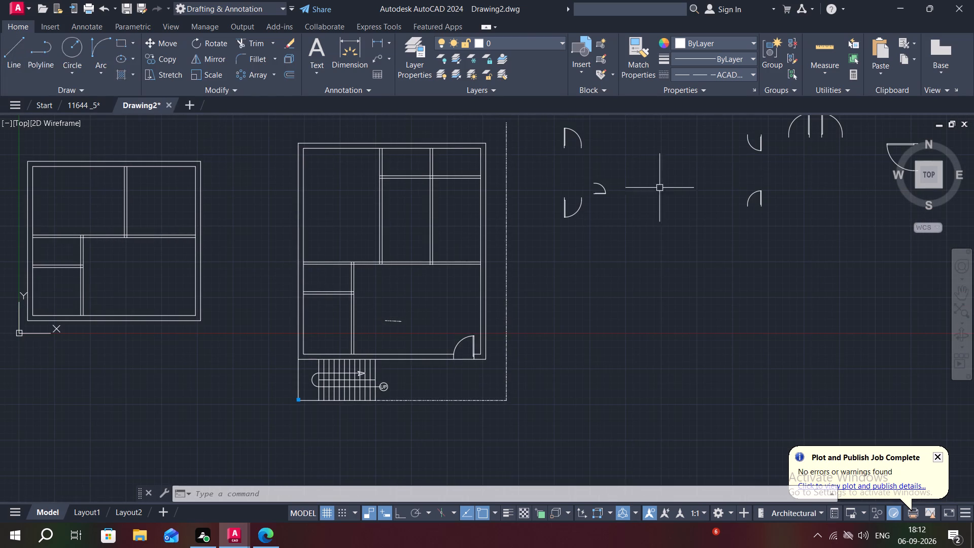
type("CO")
key("space")
left_click(745, 207)
right_click(745, 206)
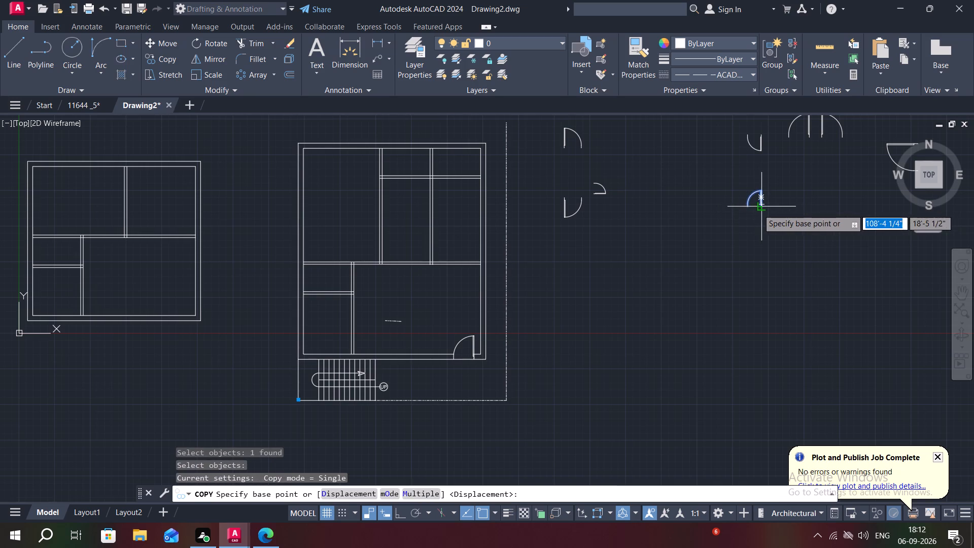
left_click(758, 209)
scroll(368, 267, "up", 3)
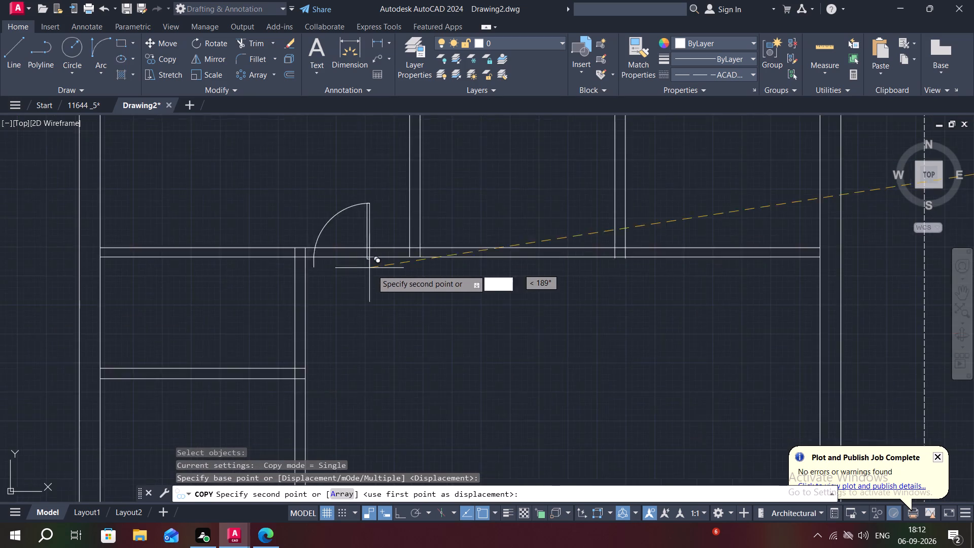
scroll(373, 270, "up", 2)
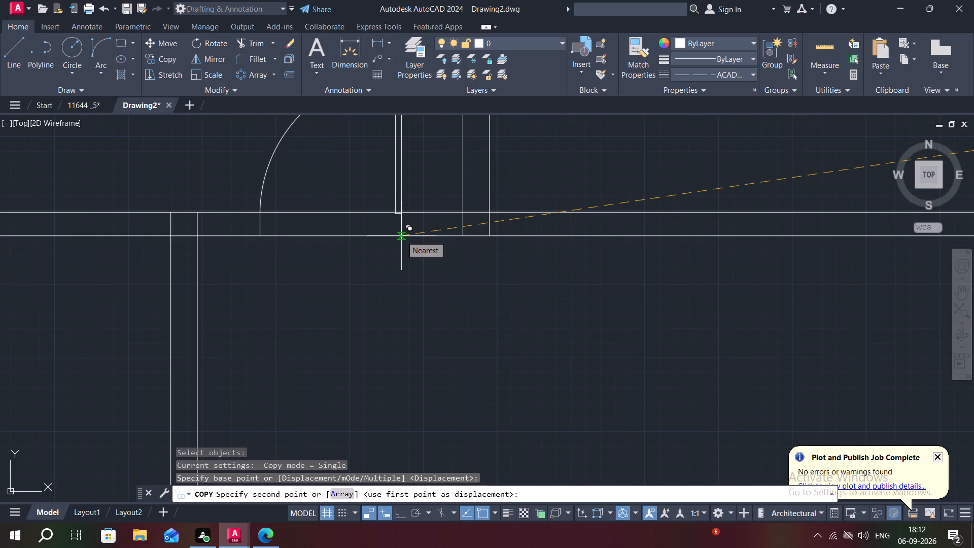
left_click(401, 236)
key("Escape")
Trim the partition's upper line across the new door opening and its lower line at the wall junction beside the door.
middle_click_drag(393, 272, 470, 282)
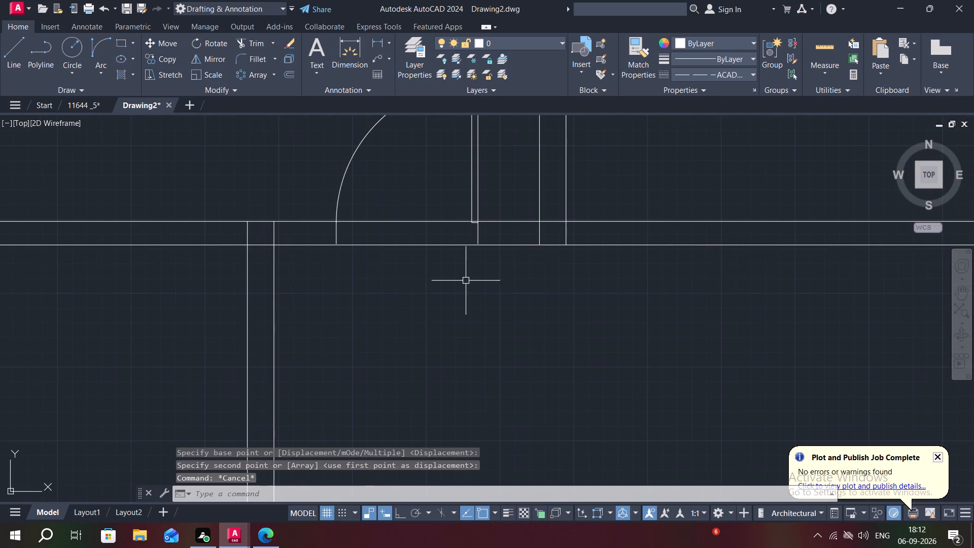
key("t")
key("r")
key("space")
left_click_drag(240, 231, 280, 238)
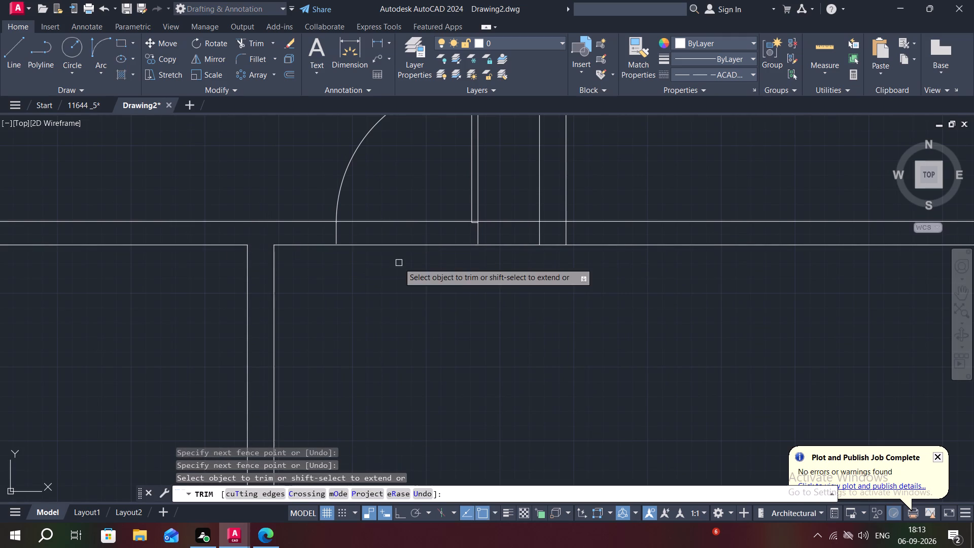
left_click(426, 222)
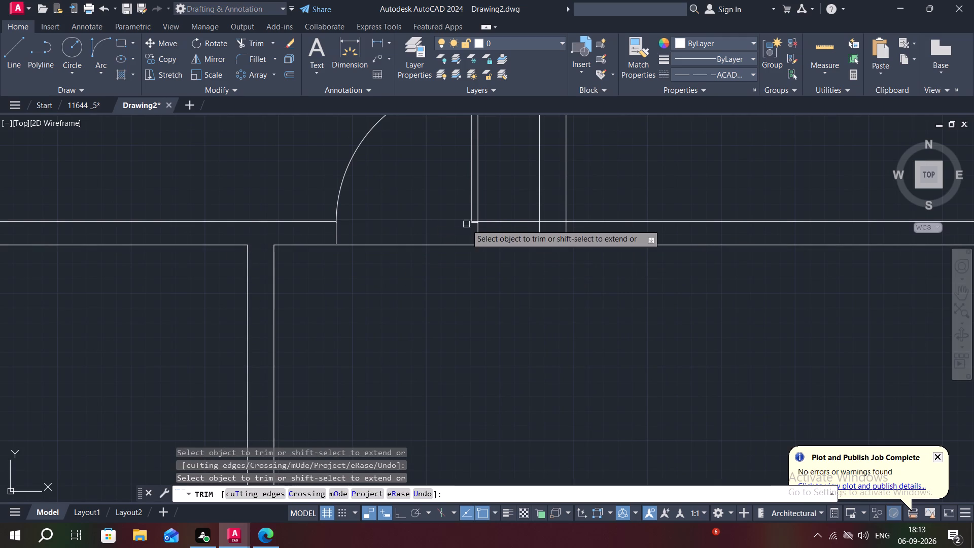
scroll(473, 228, "up", 4)
left_click(468, 181)
scroll(441, 226, "down", 3)
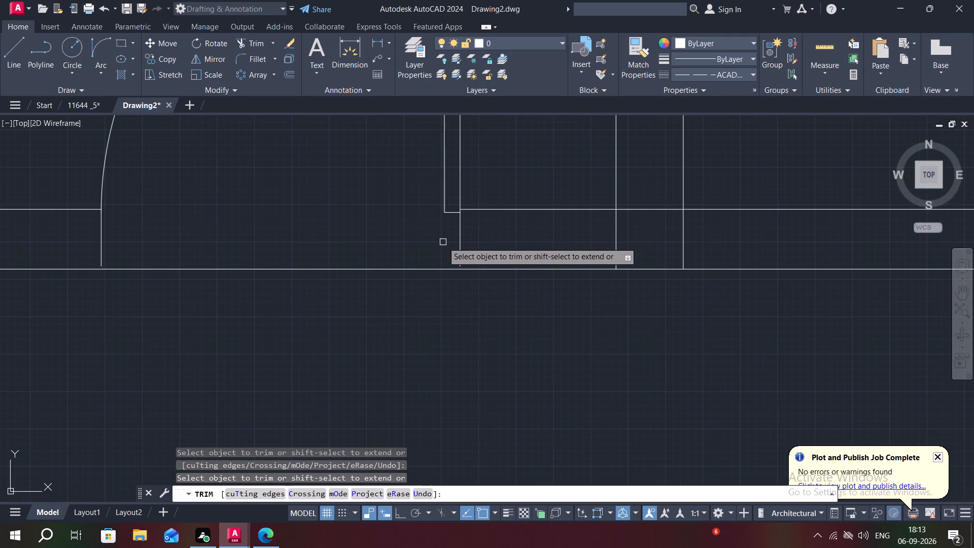
key("Escape")
Move the copied door down so its lower end sits on the partition's lower line.
key("m")
key("space")
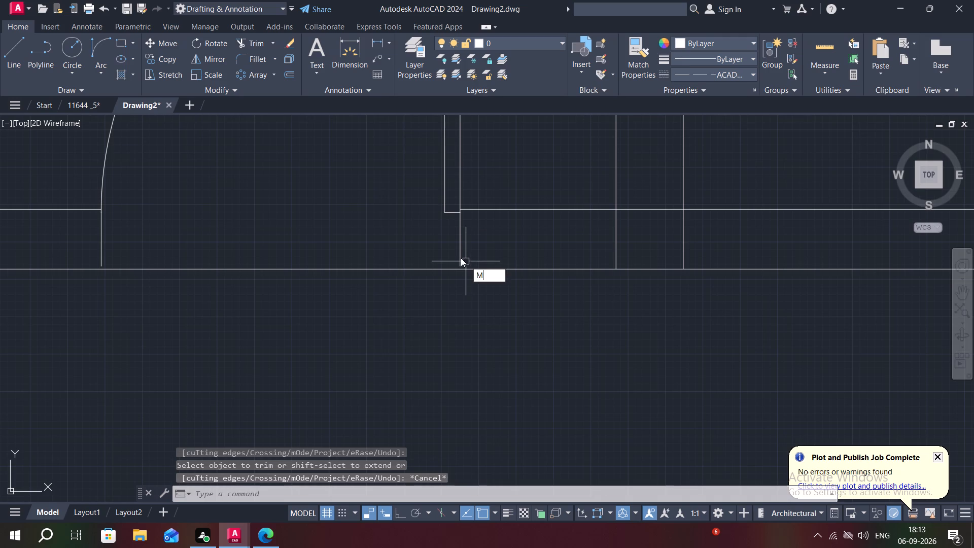
left_click(460, 248)
right_click(460, 248)
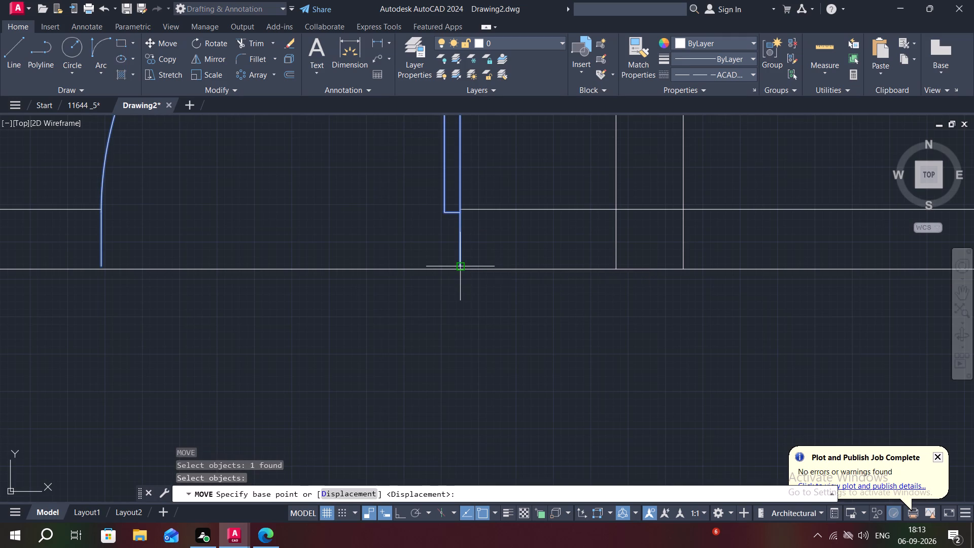
left_click(460, 265)
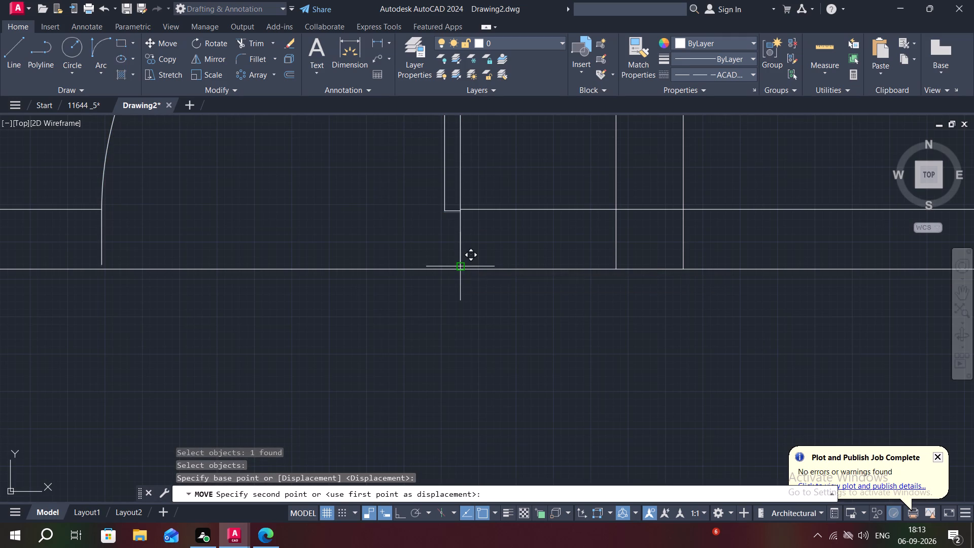
left_click(460, 269)
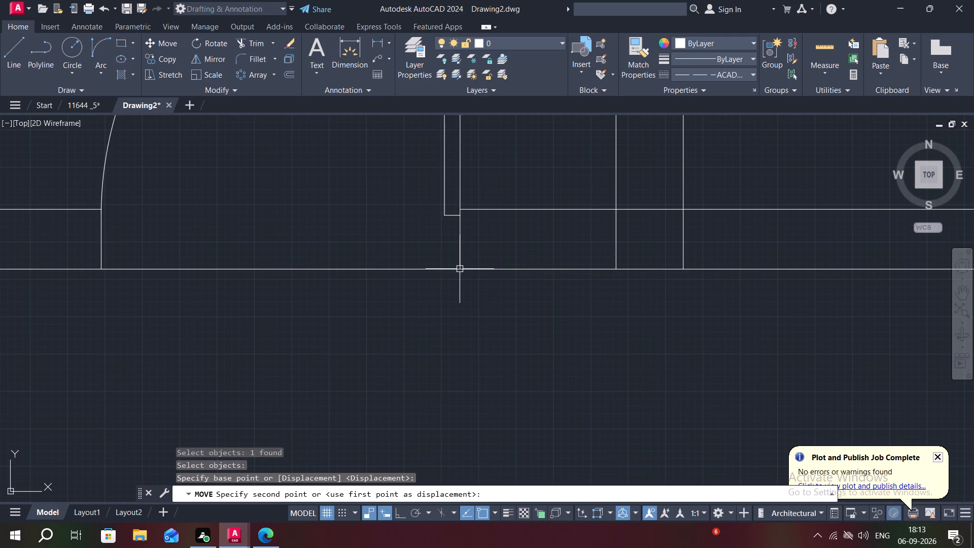
key("Escape")
Trim the overlapping wall lines where the vertical partition beside the door meets the horizontal partition.
scroll(566, 271, "down", 1)
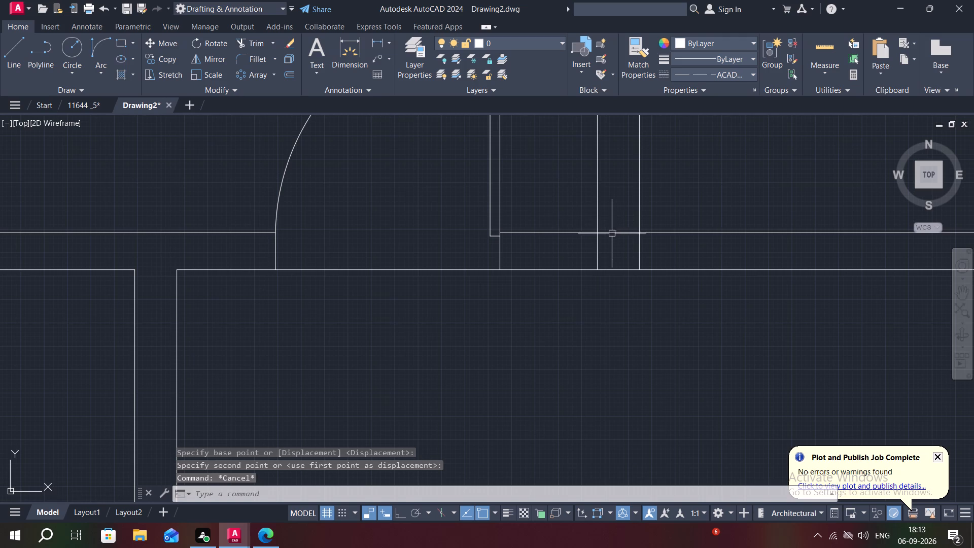
middle_click_drag(609, 232, 580, 244)
type("TR")
key("space")
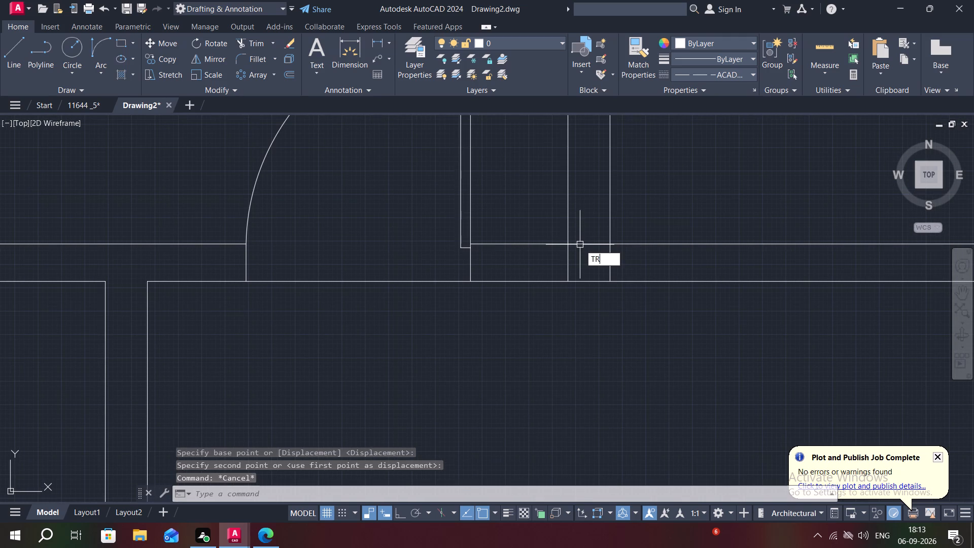
key("space")
left_click_drag(560, 267, 575, 264)
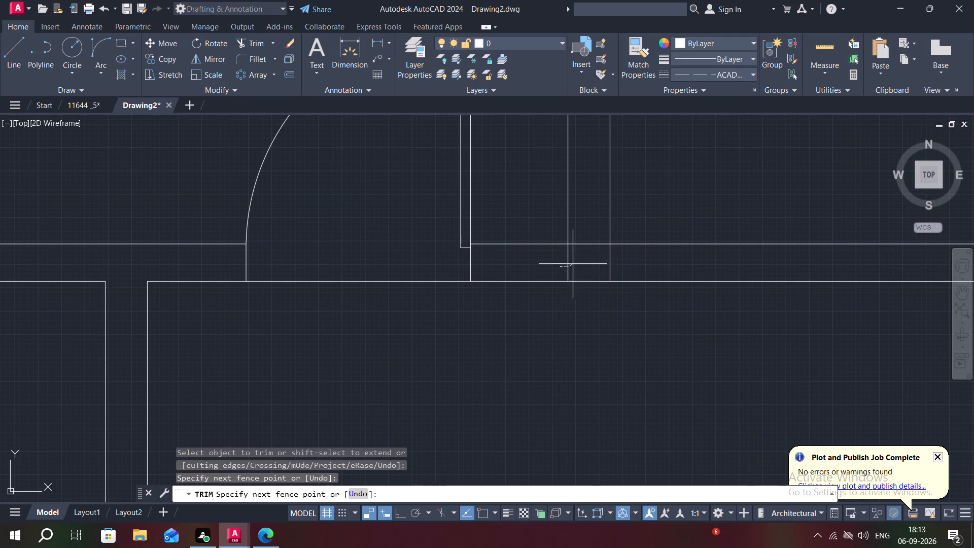
left_click_drag(575, 264, 587, 246)
left_click_drag(586, 236, 623, 263)
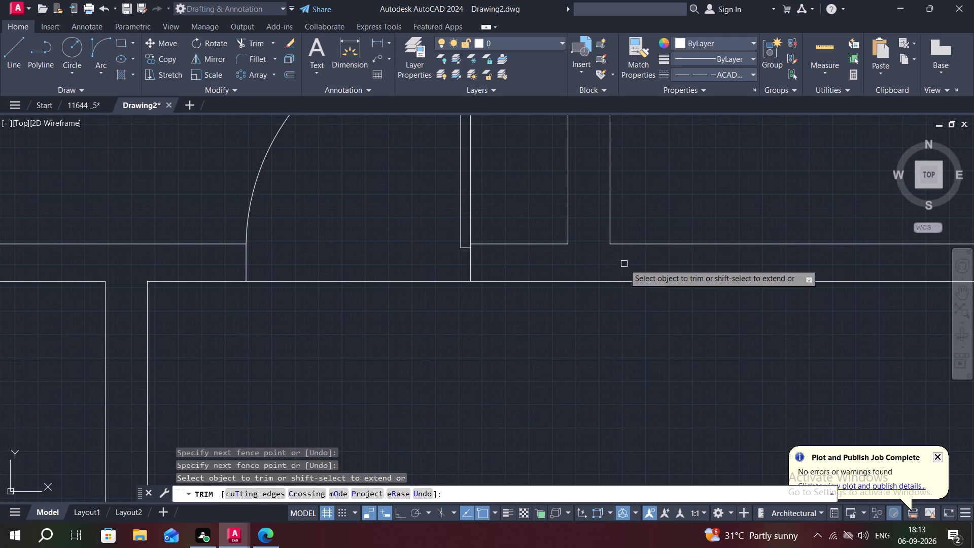
key("Escape")
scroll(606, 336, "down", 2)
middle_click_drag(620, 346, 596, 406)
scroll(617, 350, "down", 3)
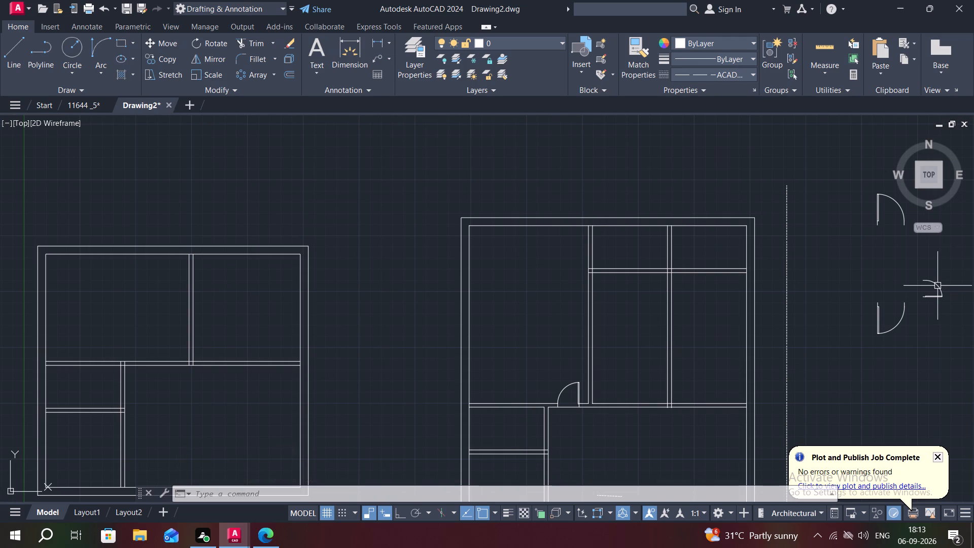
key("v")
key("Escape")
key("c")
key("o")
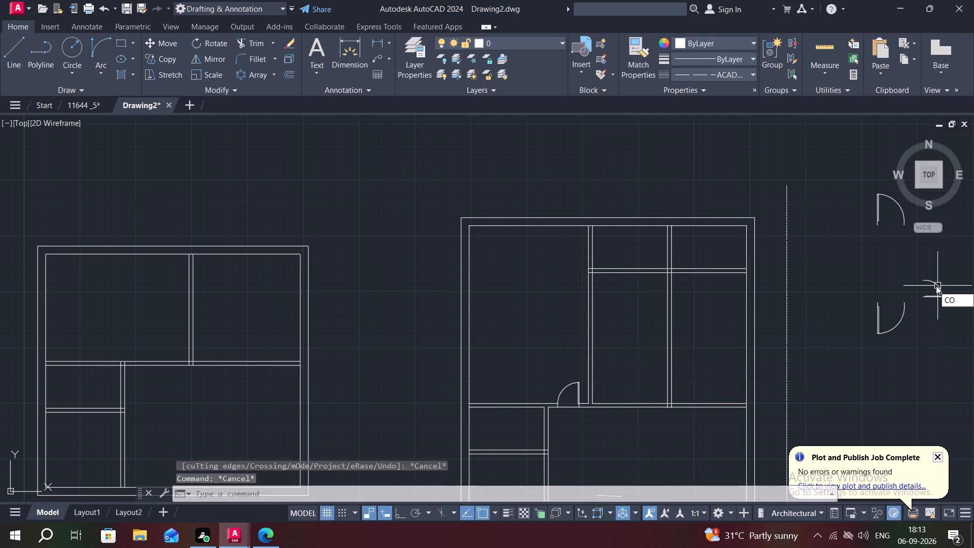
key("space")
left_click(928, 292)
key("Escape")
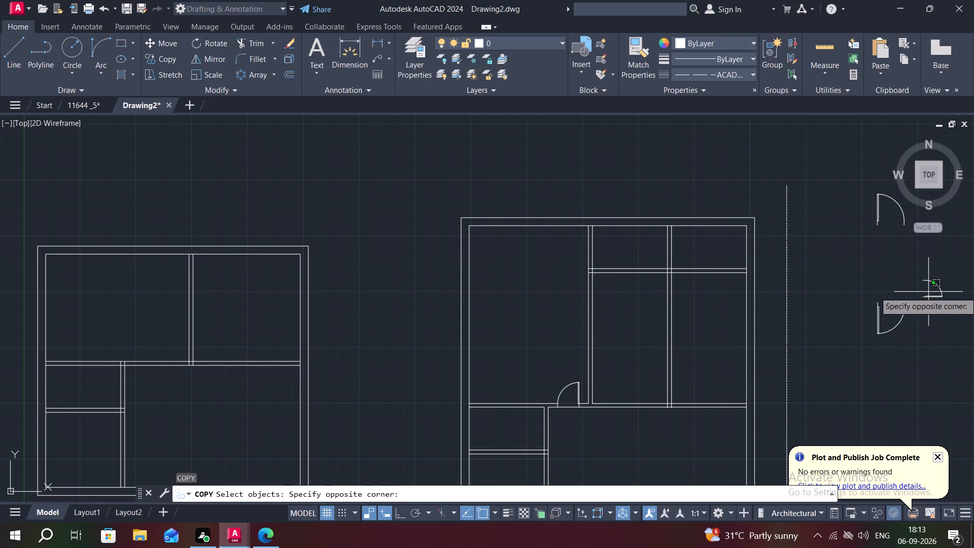
Copy the small spare door onto the vertical partition of the larger plan's upper middle room, just above the short horizontal partition.
left_click(928, 297)
right_click(928, 297)
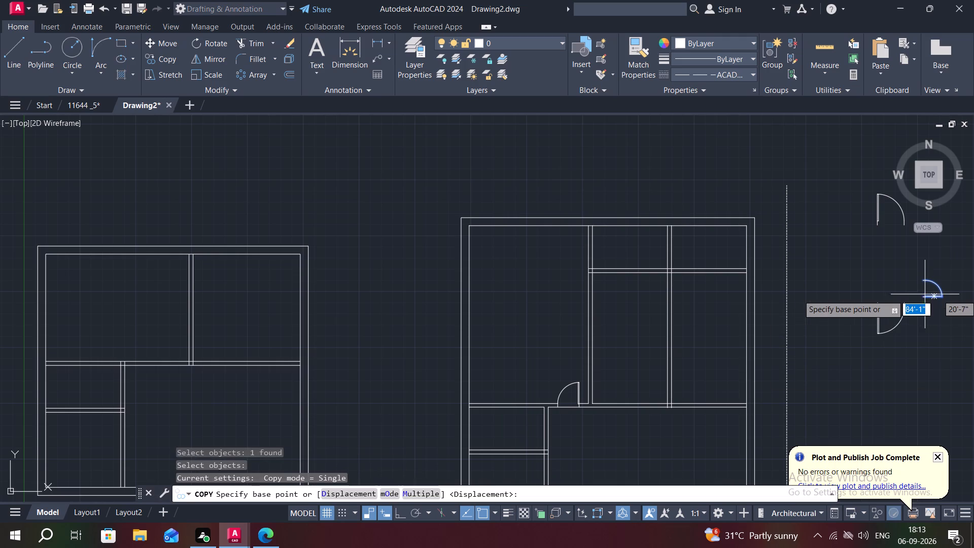
left_click(927, 296)
scroll(556, 260, "up", 2)
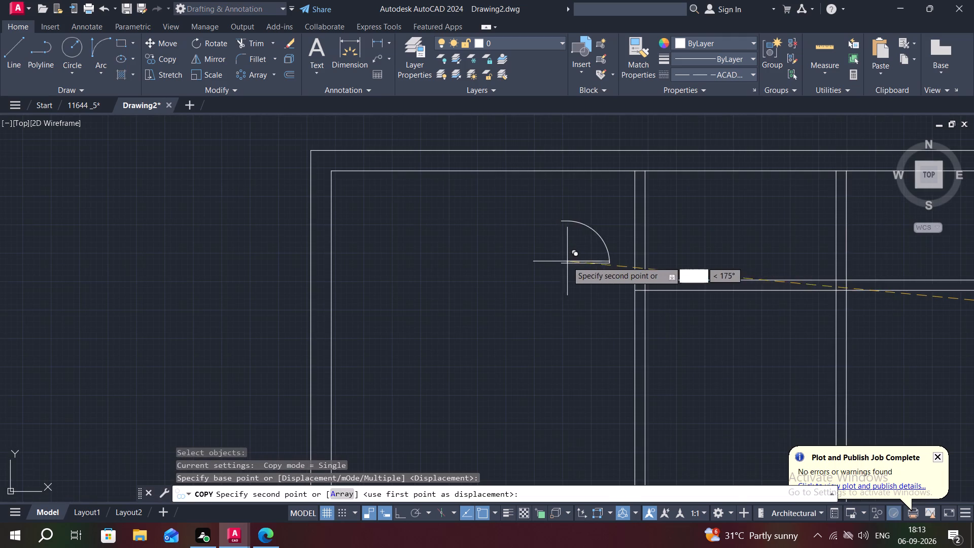
scroll(632, 276, "up", 2)
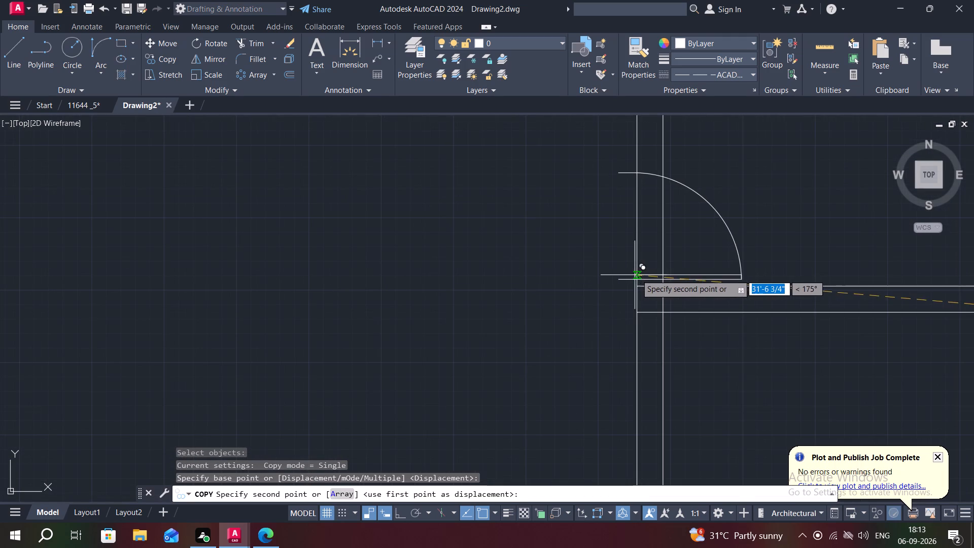
left_click(653, 247)
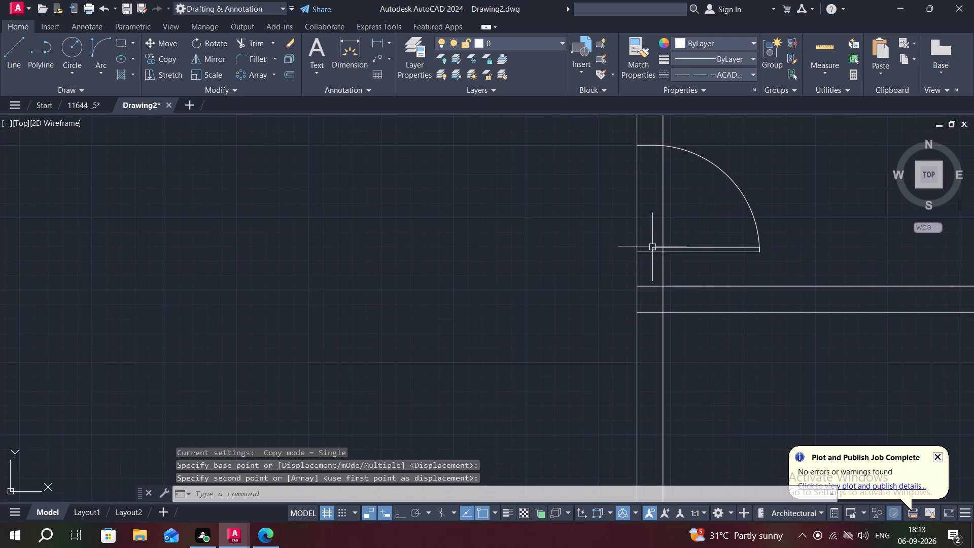
Trim the vertical partition's right line across the copied small door's leaf and opening.
scroll(650, 257, "up", 4)
scroll(640, 261, "down", 3)
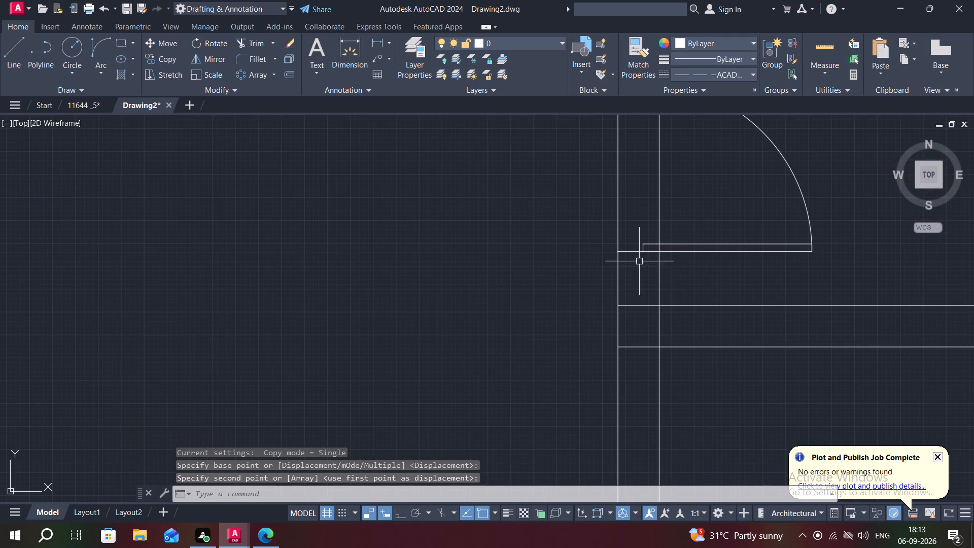
type("TR")
key("space")
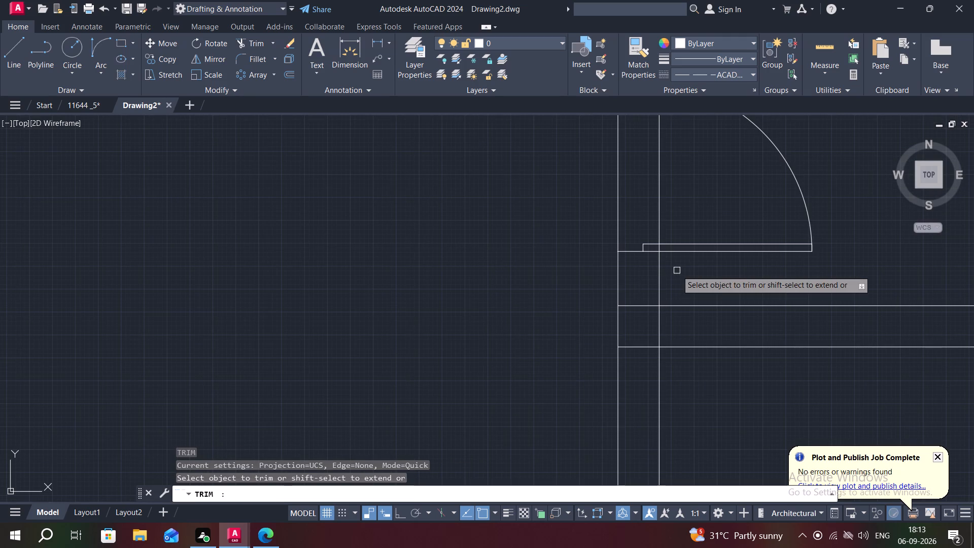
scroll(663, 252, "up", 2)
left_click(651, 241)
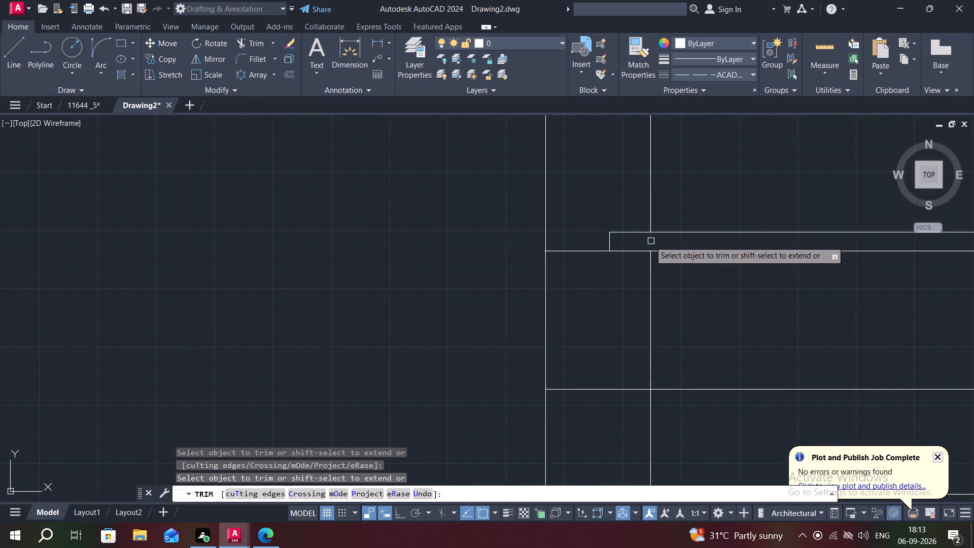
scroll(562, 190, "down", 1)
middle_click_drag(569, 192, 586, 277)
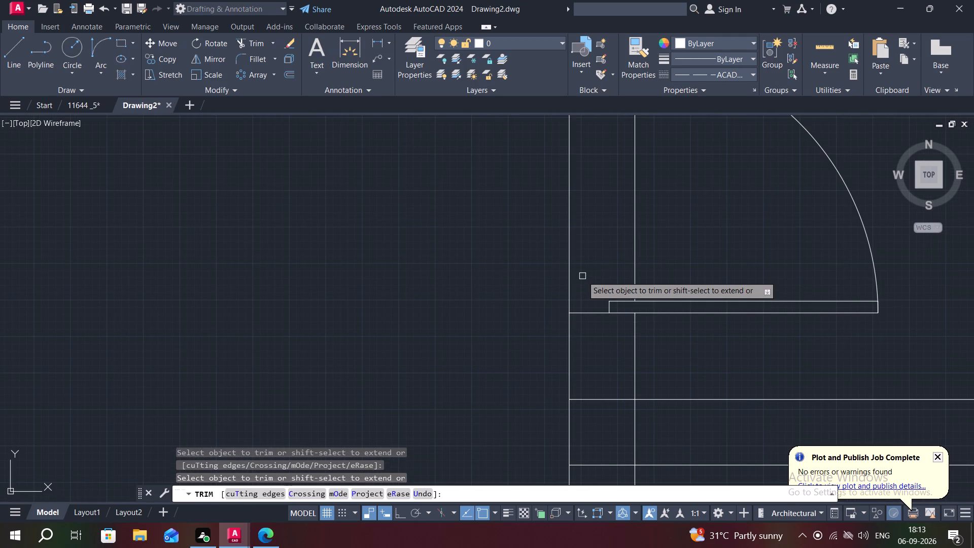
scroll(635, 245, "down", 3)
left_click(634, 245)
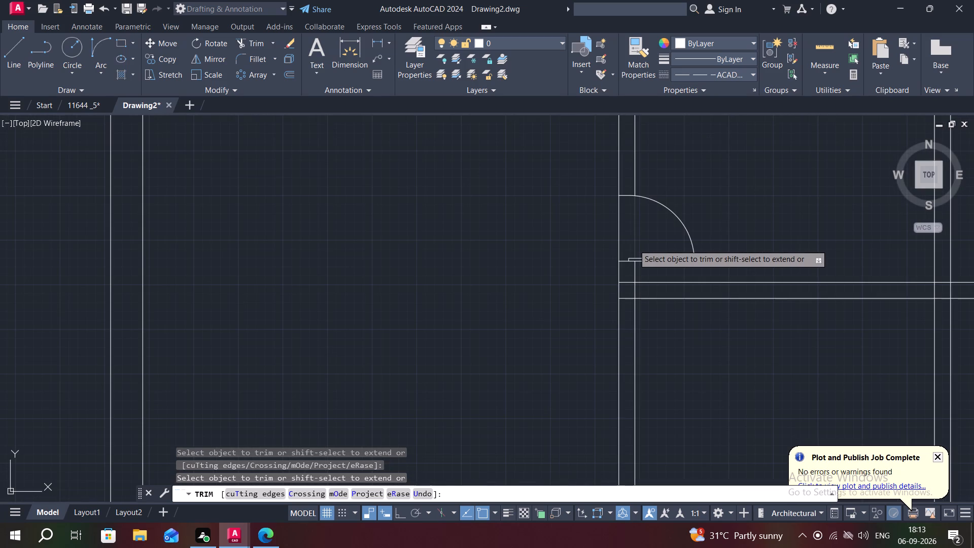
key("Escape")
Trim the overlapping wall lines where the upper horizontal partition meets the vertical partition below the small door.
scroll(633, 245, "down", 3)
middle_click_drag(678, 297, 576, 316)
scroll(538, 280, "up", 4)
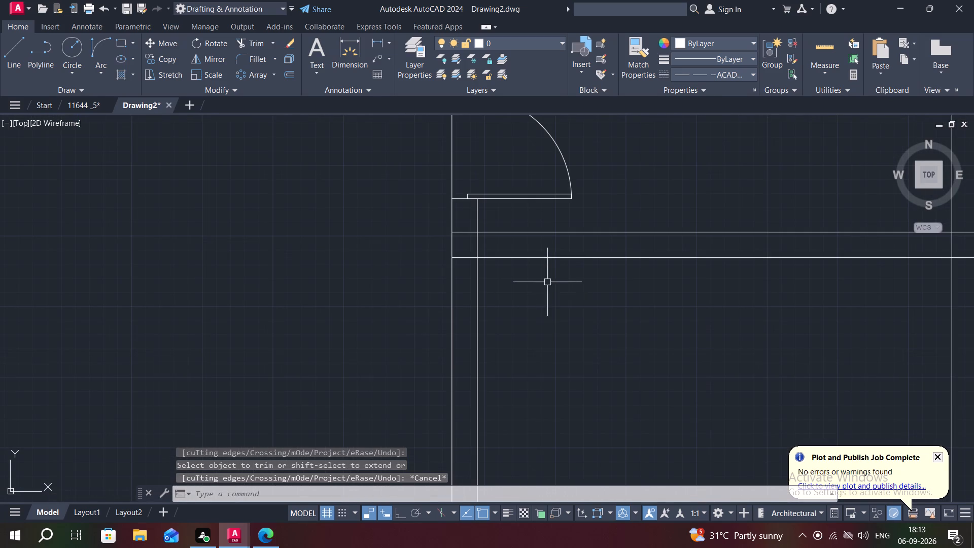
type("TR")
key("space")
scroll(479, 244, "up", 4)
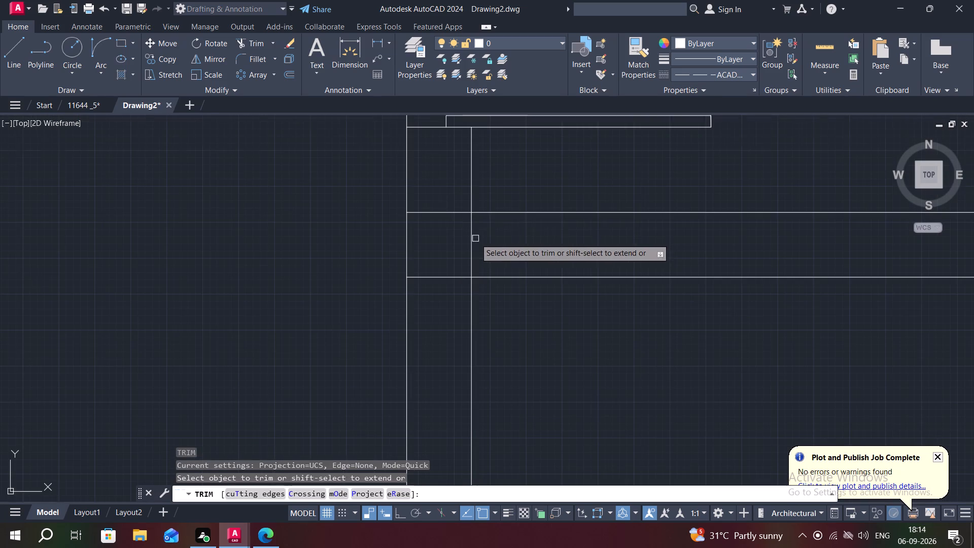
left_click_drag(439, 200, 464, 252)
left_click_drag(450, 262, 446, 290)
key("Escape")
Trim the overlapping lines where the second vertical partition crosses the upper horizontal partition.
scroll(558, 295, "down", 6)
middle_click_drag(706, 361, 586, 351)
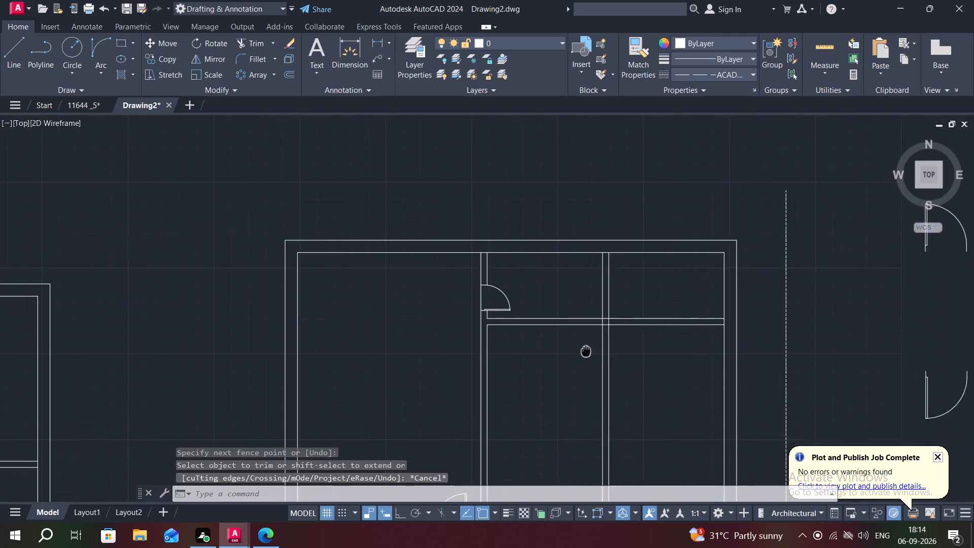
scroll(607, 318, "up", 3)
key("Escape")
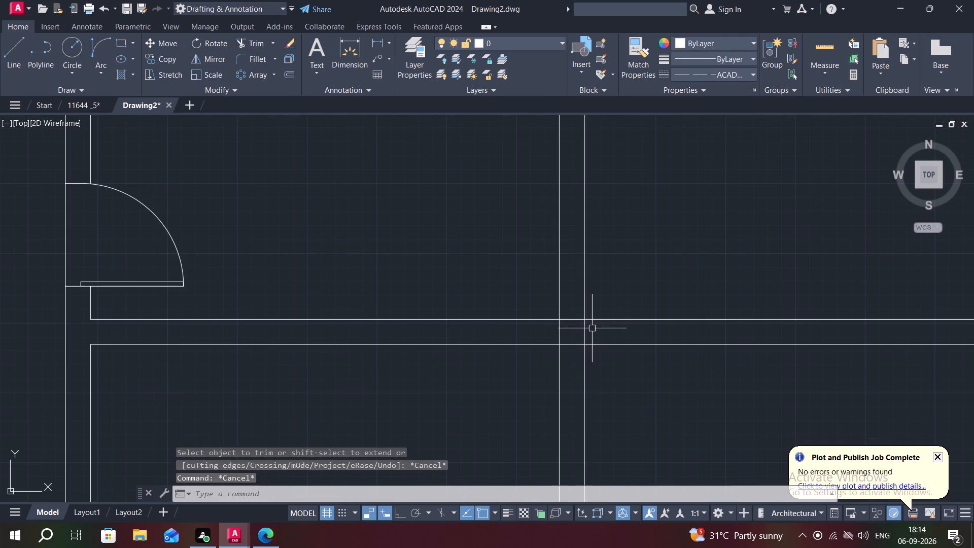
type("TR")
key("space")
left_click_drag(551, 332, 575, 310)
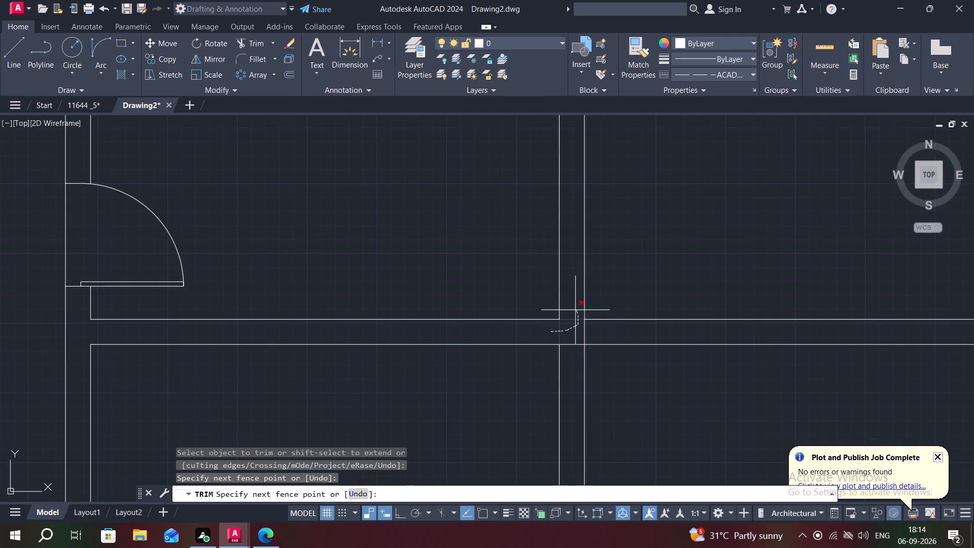
left_click_drag(575, 310, 573, 363)
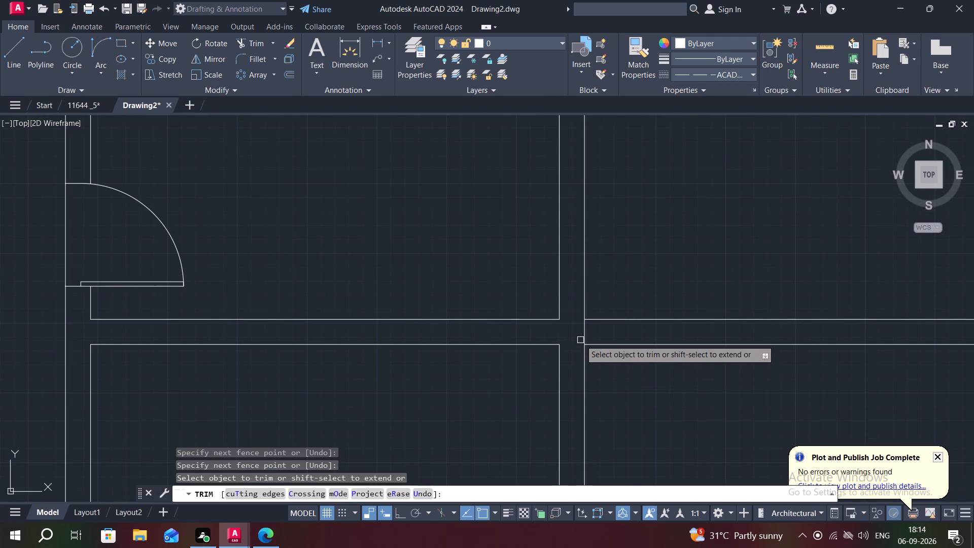
left_click(583, 334)
scroll(544, 408, "down", 3)
middle_click_drag(524, 433, 539, 389)
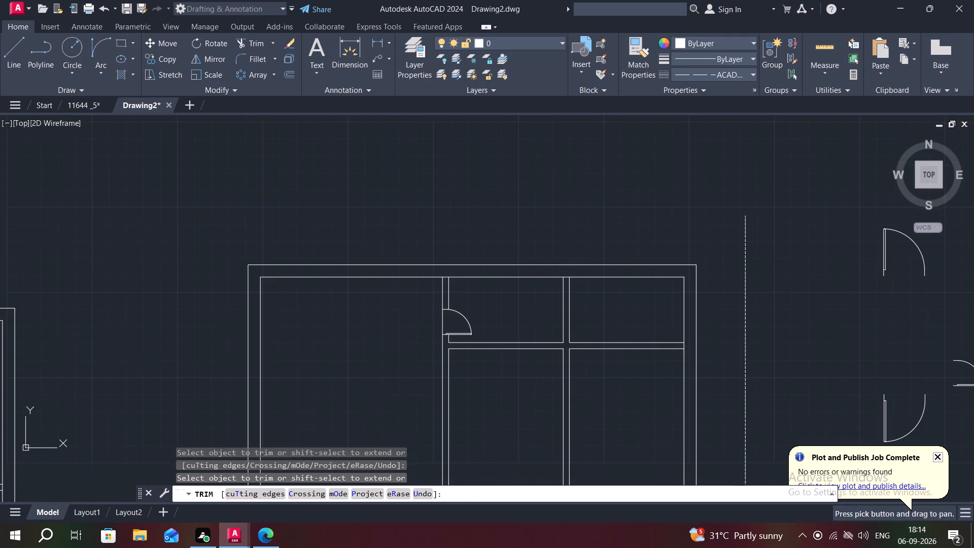
key("Escape")
Trim away both lines of the second vertical partition below the upper horizontal partition.
key("t")
type("R")
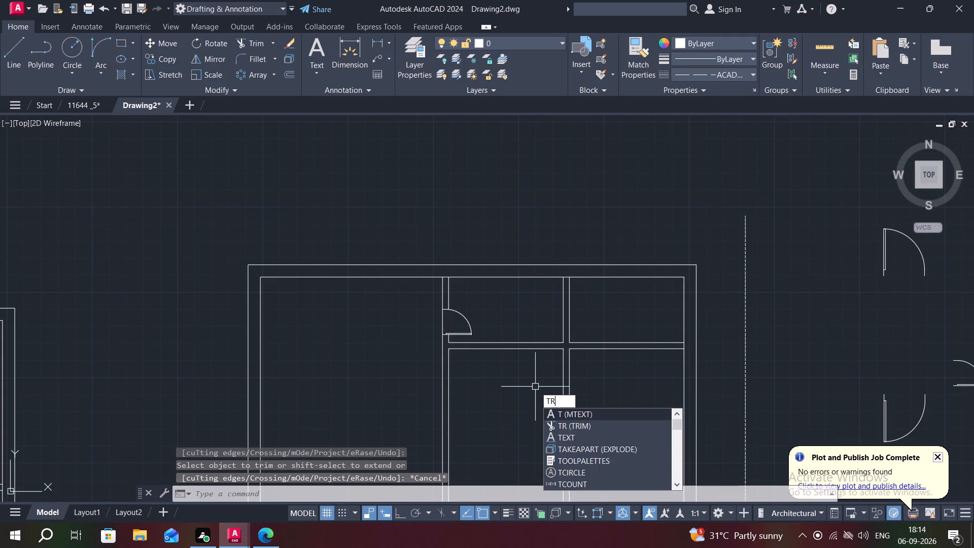
key("space")
left_click_drag(547, 388, 593, 389)
key("Escape")
Extend the upper horizontal partition's lower line across the gap left below the second vertical partition.
key("e")
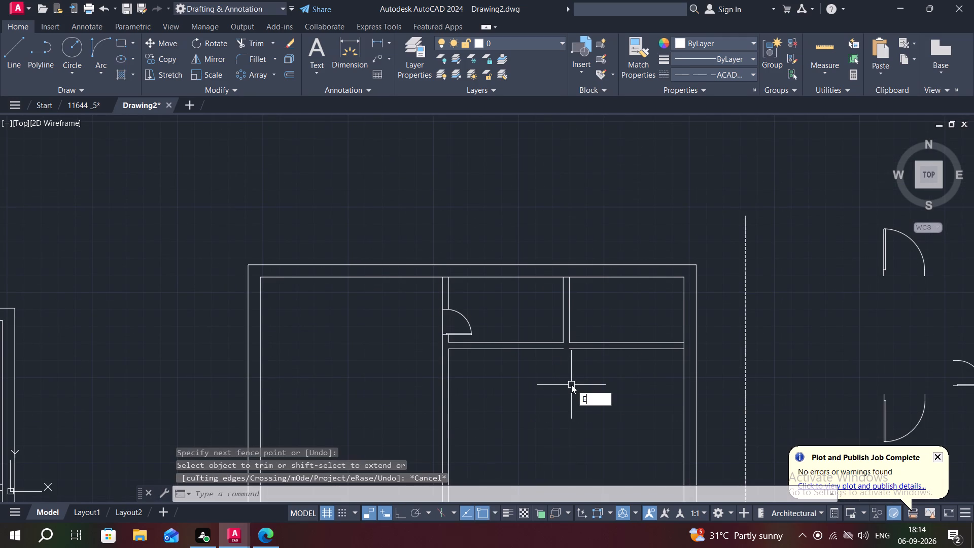
key("x")
key("space")
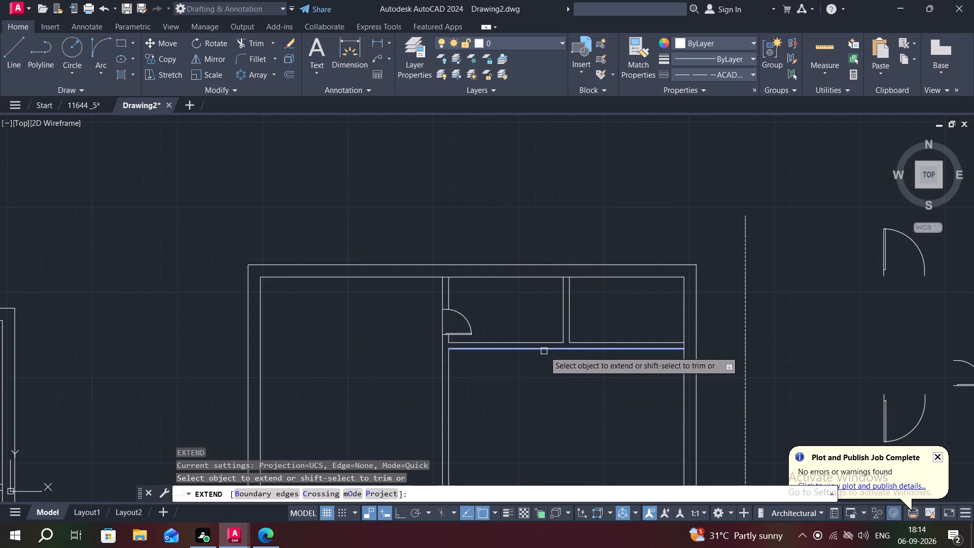
left_click(545, 351)
key("Escape")
scroll(565, 434, "down", 1)
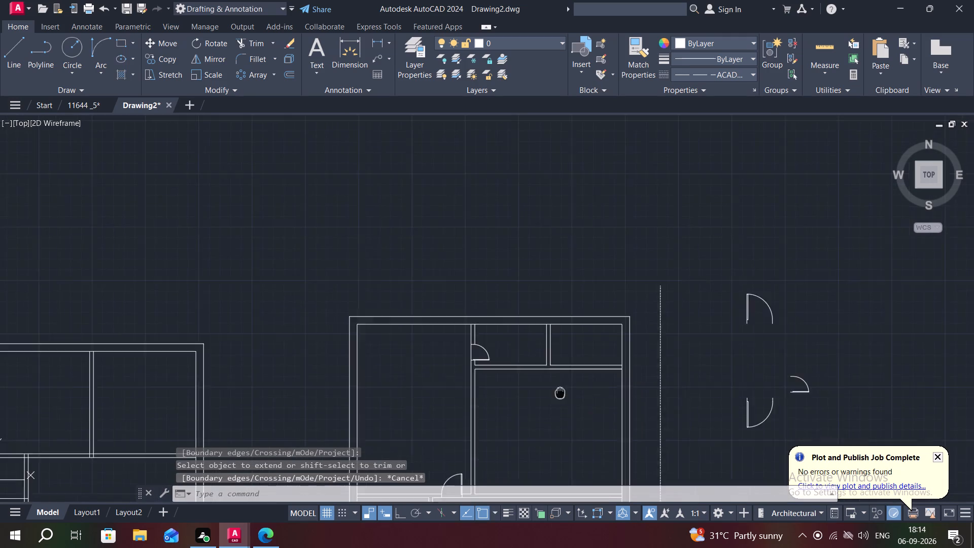
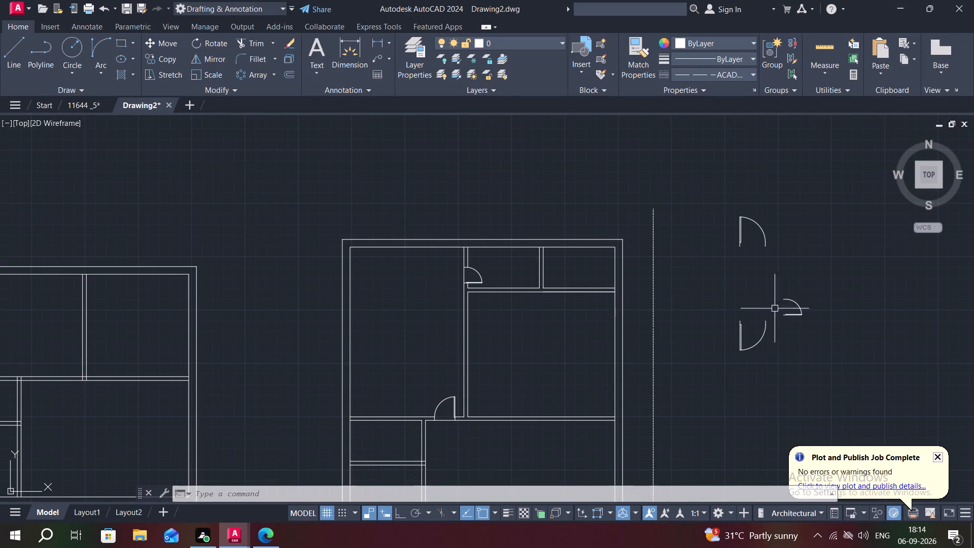
Copy the left door of the spare side-by-side pair onto the upper horizontal partition, near the right outer wall.
scroll(778, 341, "down", 2)
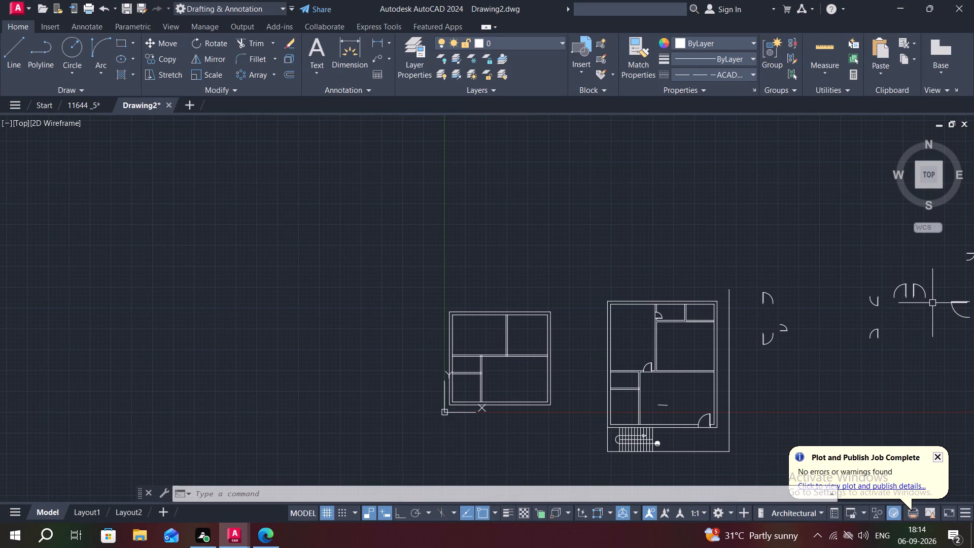
type("CO")
key("space")
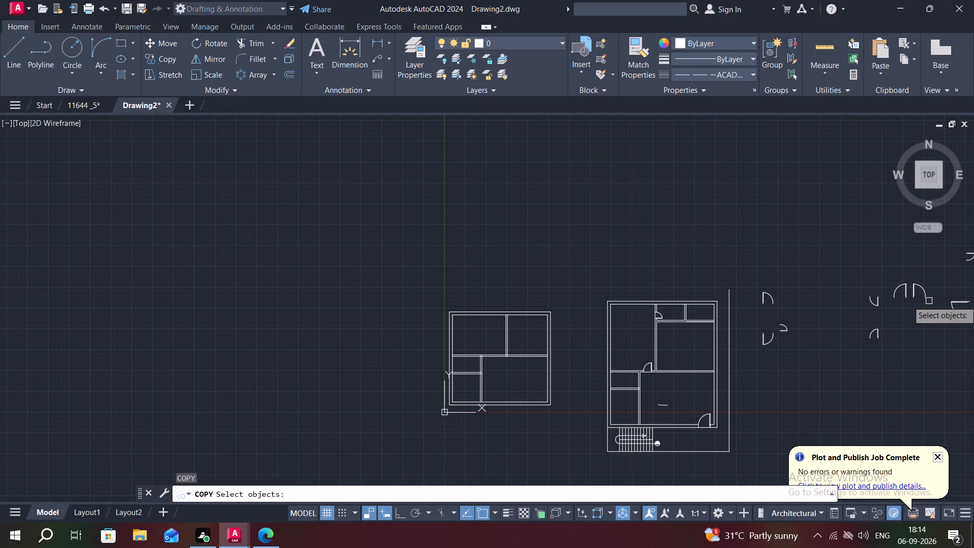
left_click(905, 294)
right_click(905, 294)
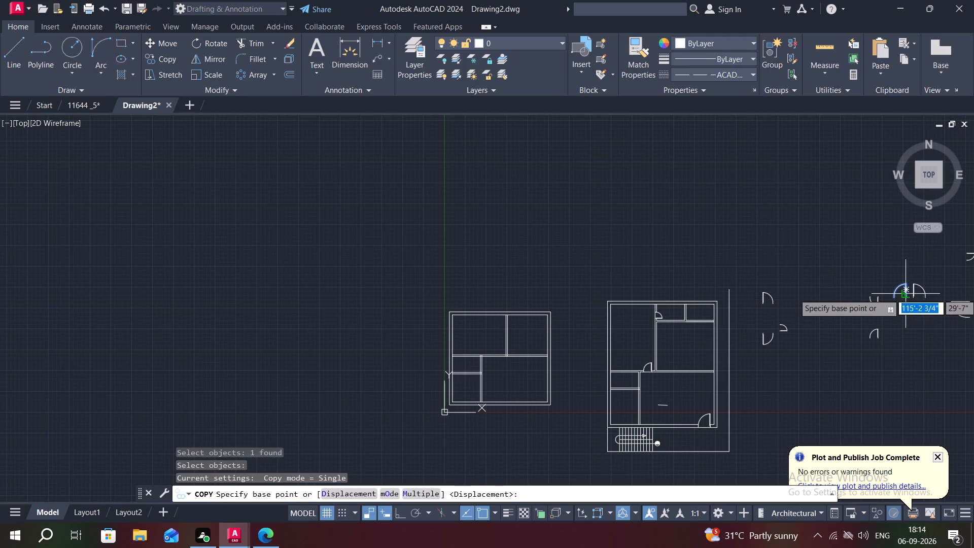
left_click(905, 298)
scroll(700, 338, "up", 6)
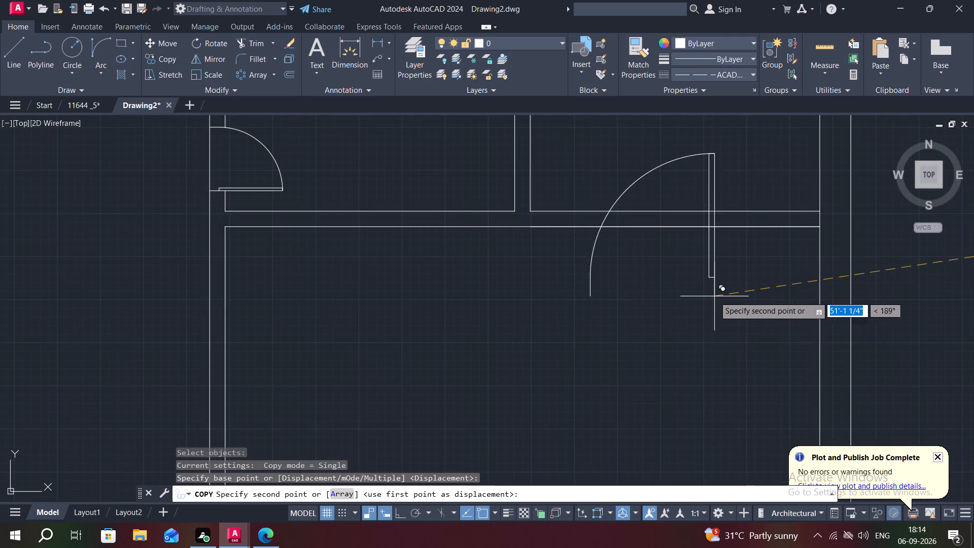
scroll(715, 296, "up", 1)
middle_click_drag(715, 296, 652, 479)
scroll(627, 523, "down", 2)
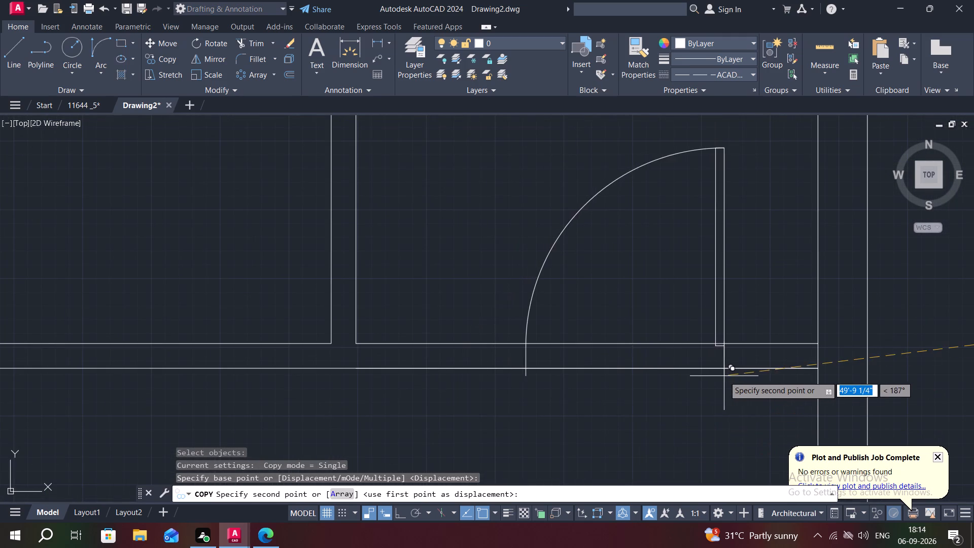
scroll(724, 376, "down", 2)
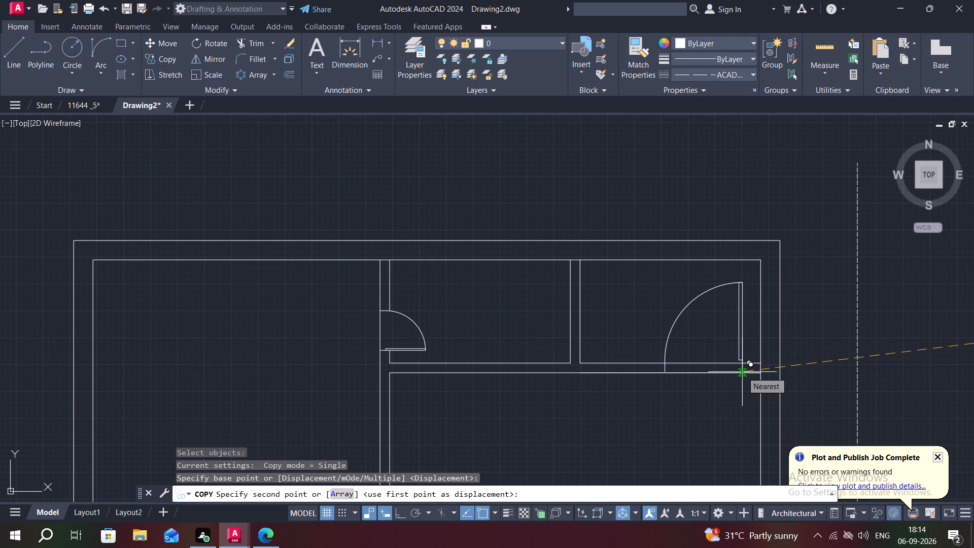
left_click(742, 372)
key("Escape")
Scale down the copied door in the upper-right room about its hinge-side corner on the partition's lower line.
type("SC")
key("space")
left_click(738, 336)
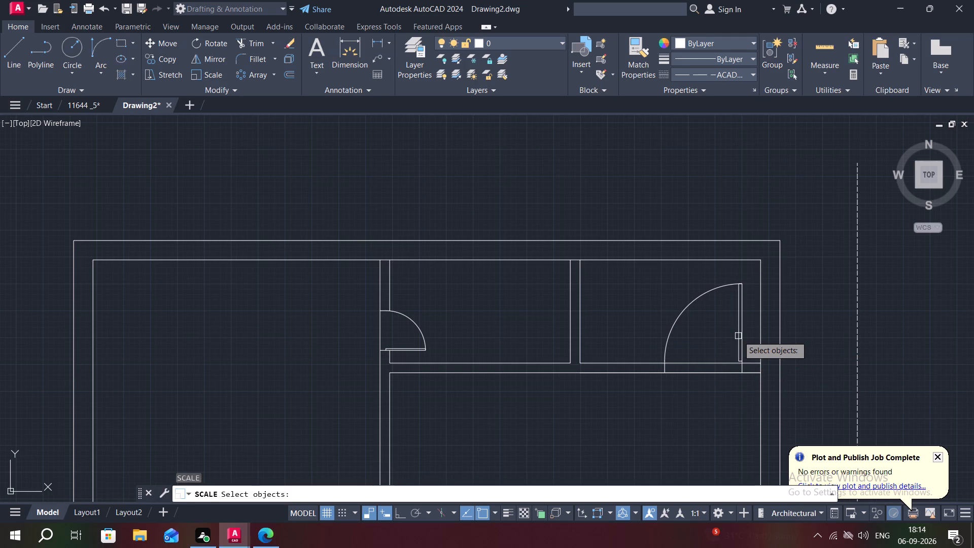
right_click(738, 336)
left_click(742, 373)
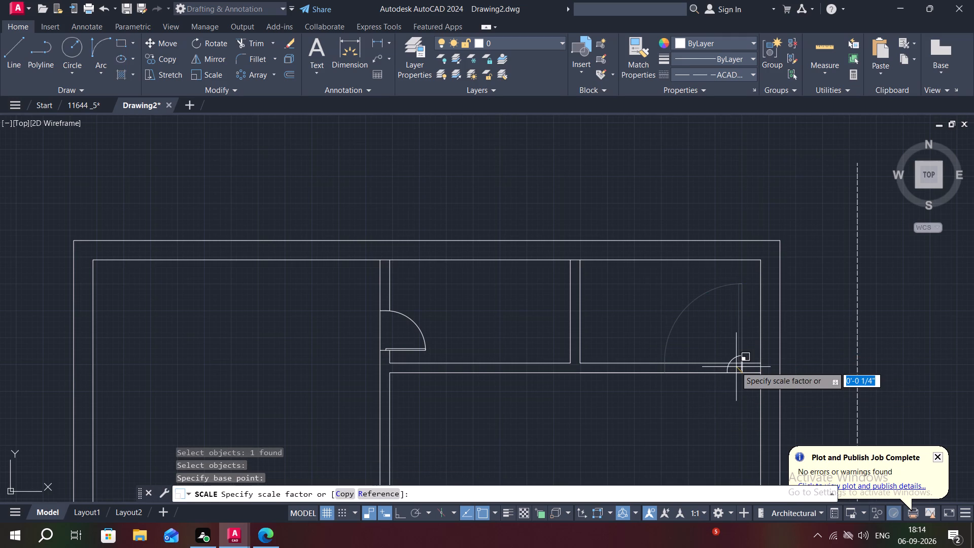
left_click(721, 355)
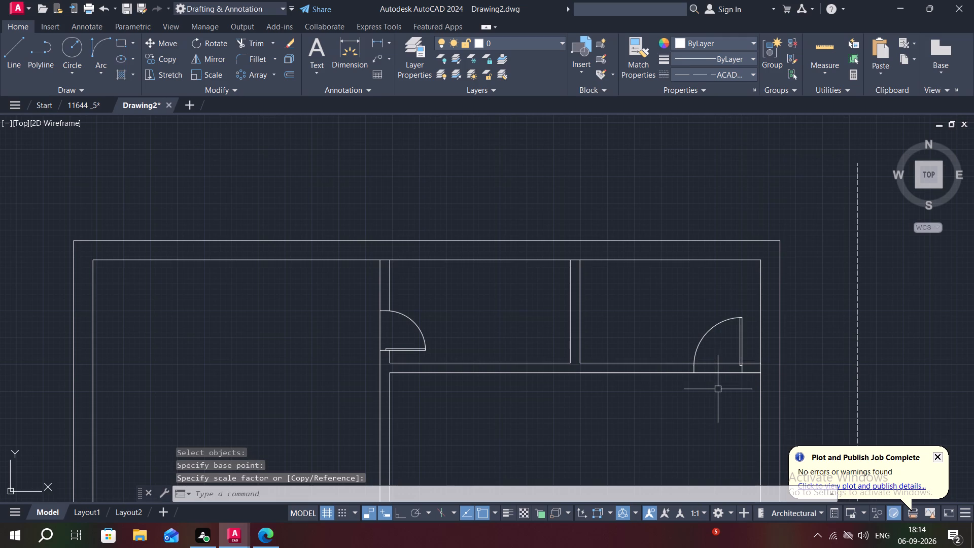
Trim the upper horizontal partition's upper line across the new door opening, including the short piece at the door leaf.
type("TR")
key("space")
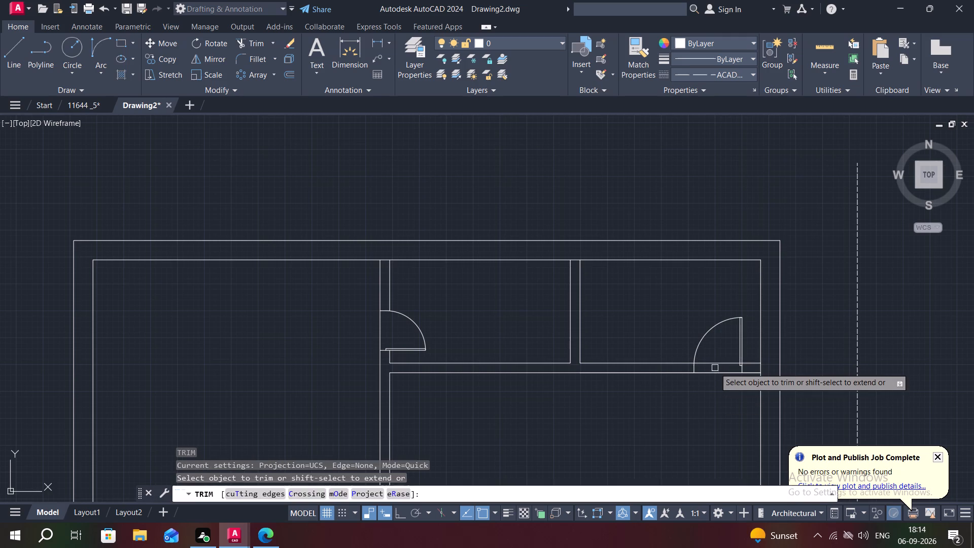
left_click(715, 368)
left_click(717, 361)
scroll(728, 362, "up", 6)
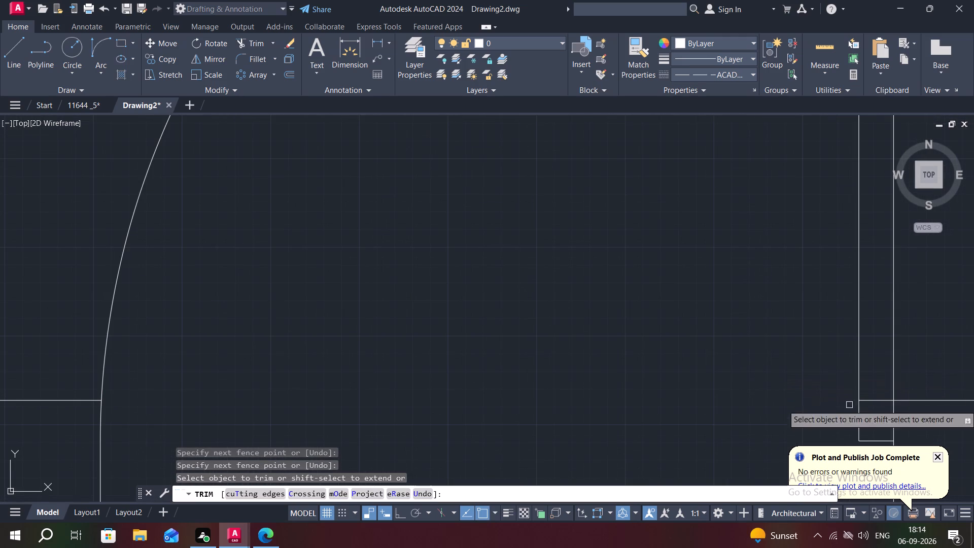
left_click(880, 400)
scroll(639, 374, "down", 5)
key("Escape")
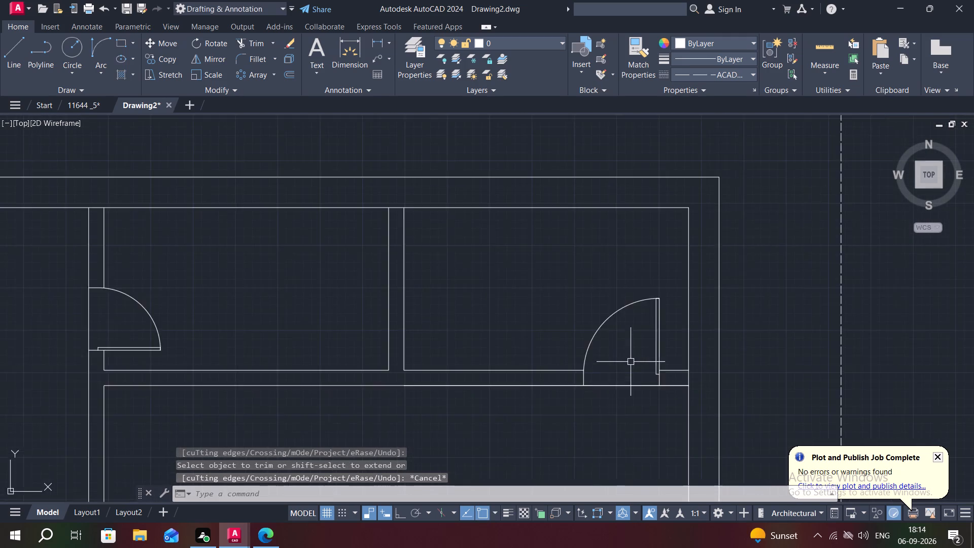
Trim the top outer wall's inner line between the faces of both vertical partitions that meet it.
scroll(631, 362, "down", 2)
middle_click_drag(616, 429, 645, 372)
key("Escape")
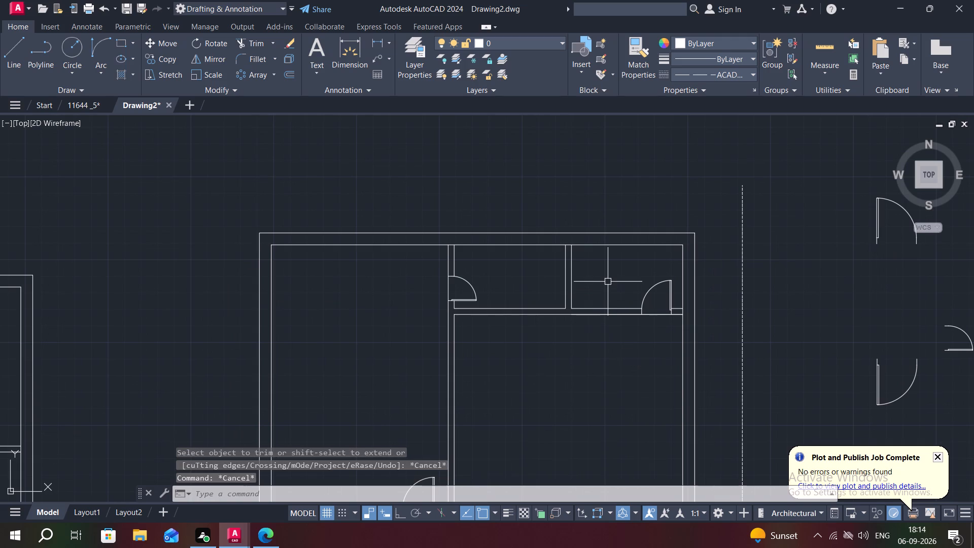
type("TR")
key("space")
scroll(572, 246, "up", 3)
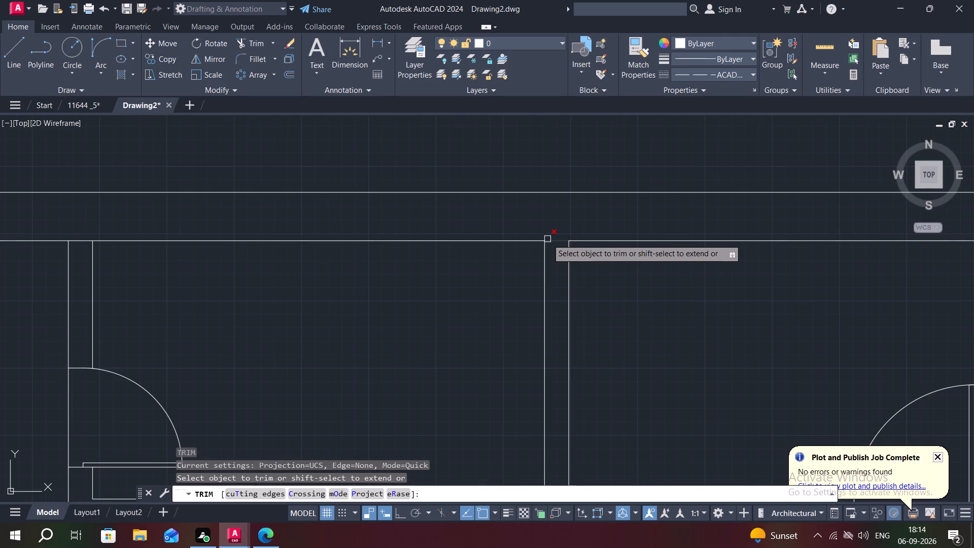
left_click(555, 242)
scroll(351, 333, "down", 2)
middle_click_drag(364, 334, 428, 346)
scroll(296, 300, "up", 3)
left_click(334, 334)
key("Escape")
Trim the right outer wall's inner line where the middle horizontal partition meets it.
scroll(276, 380, "down", 3)
middle_click_drag(289, 382, 394, 235)
scroll(492, 216, "down", 2)
middle_click_drag(529, 322, 504, 236)
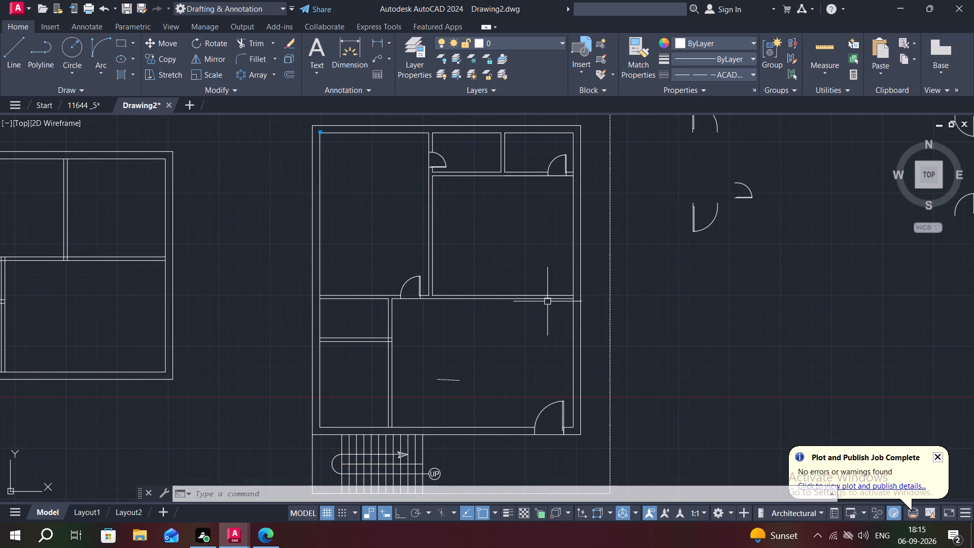
scroll(572, 299, "up", 2)
key("Escape")
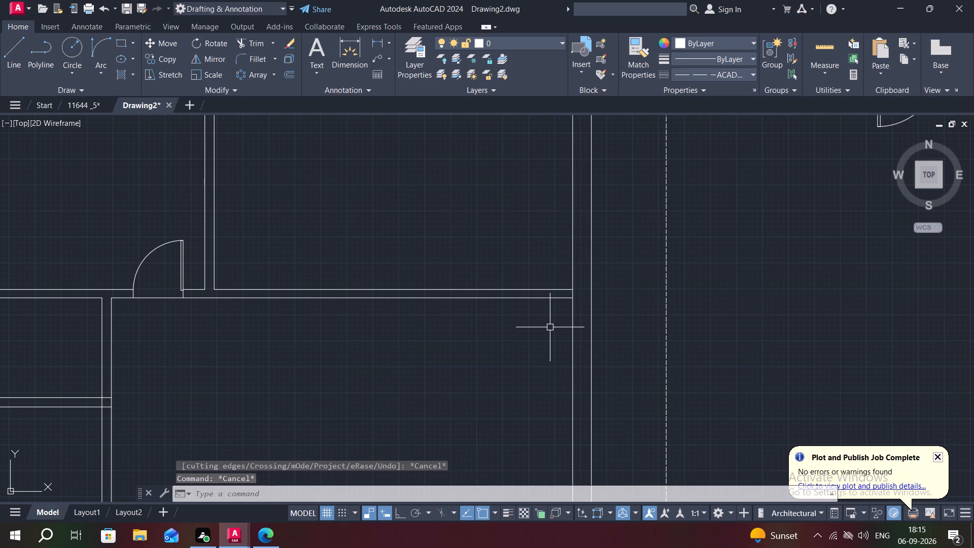
type("EX")
key("space")
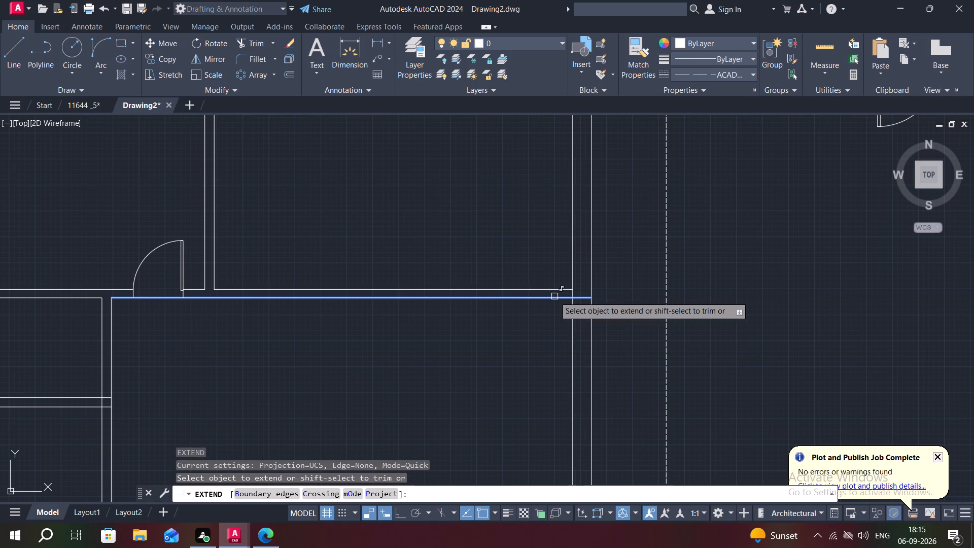
key("Escape")
scroll(570, 292, "up", 4)
key("t")
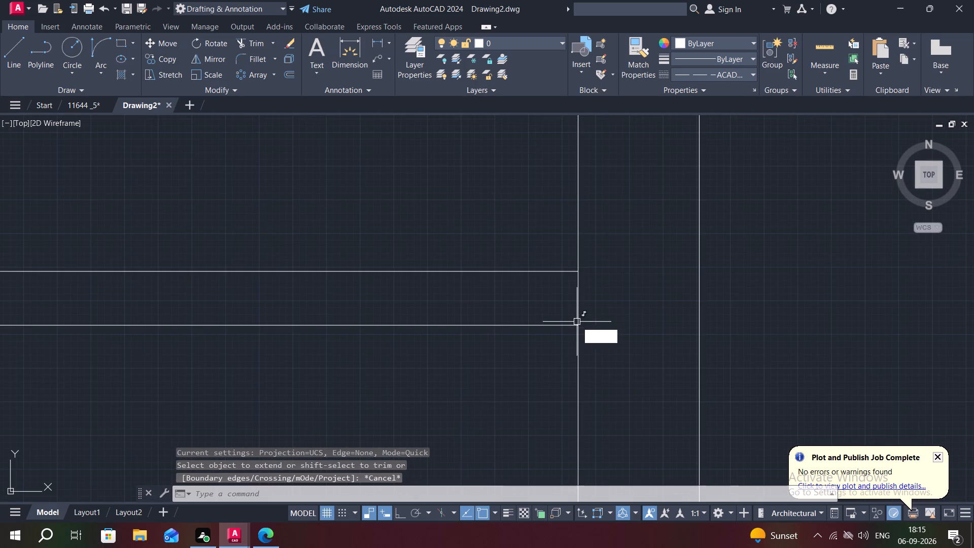
key("r")
key("space")
left_click(579, 300)
key("Escape")
Copy the upper-right room's door about 12'-6 1/2" straight down onto the middle horizontal partition's lower line.
scroll(528, 361, "down", 4)
scroll(507, 400, "down", 2)
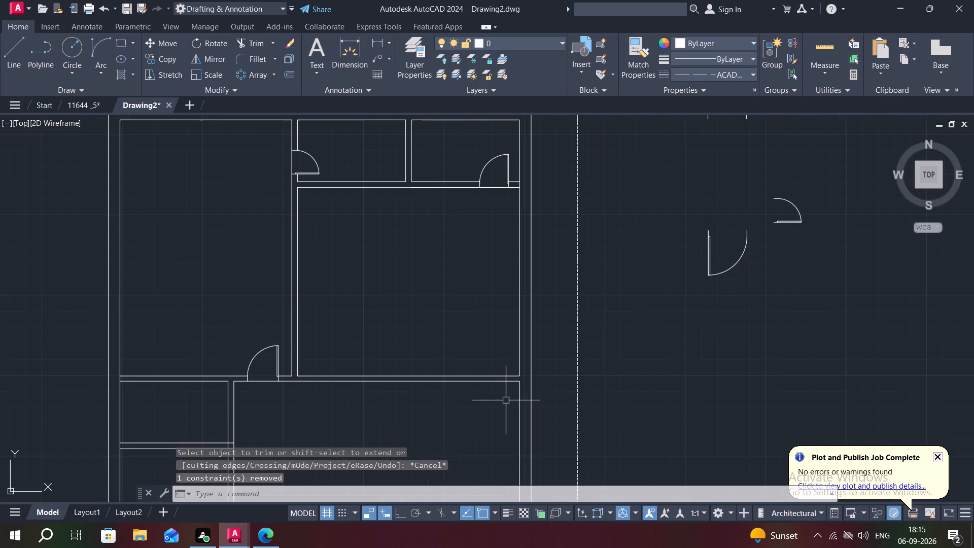
middle_click_drag(501, 400, 538, 397)
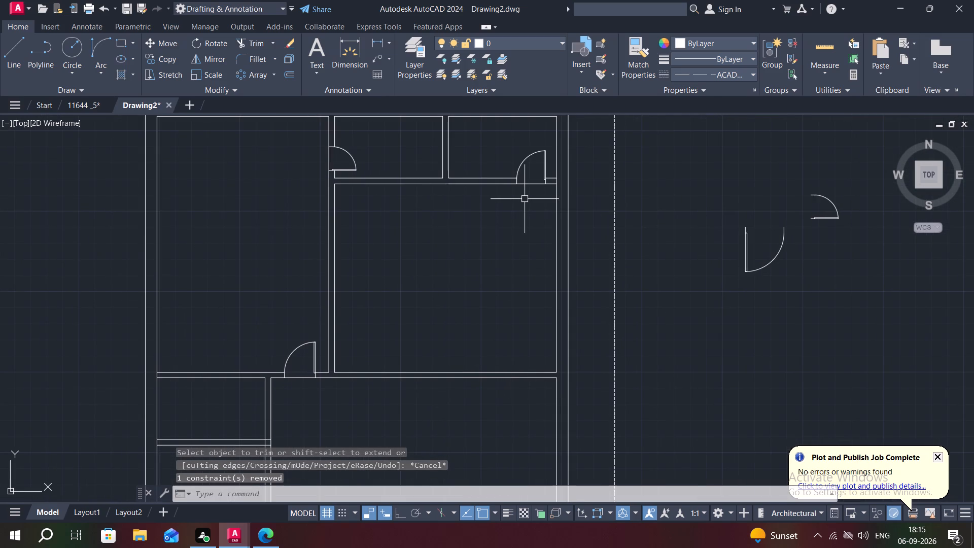
key("c")
key("o")
key("space")
left_click(520, 165)
right_click(520, 164)
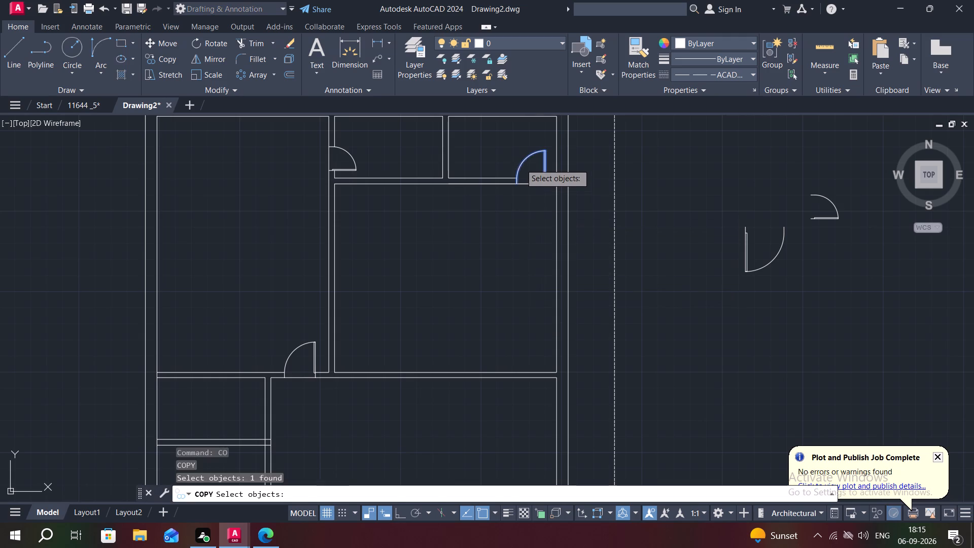
left_click(544, 184)
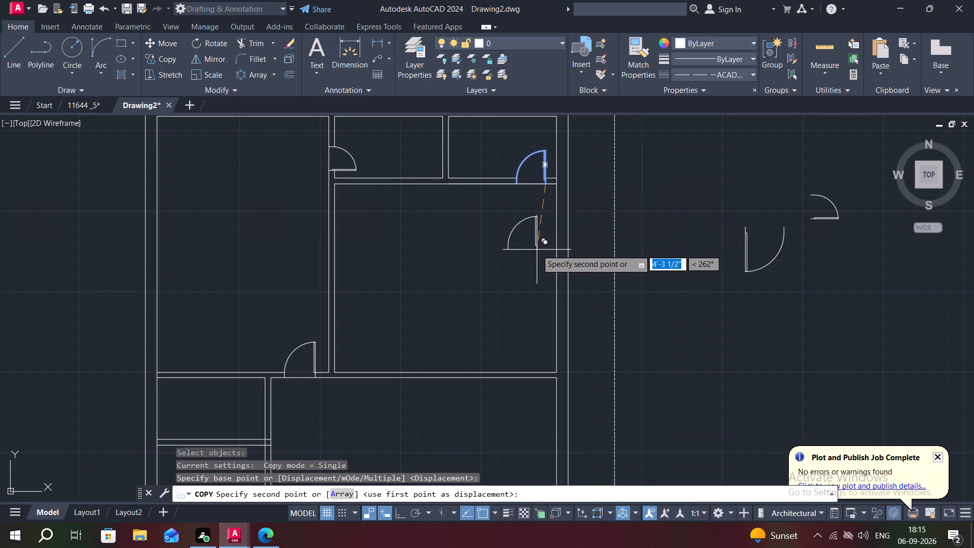
key("F8")
scroll(537, 369, "up", 2)
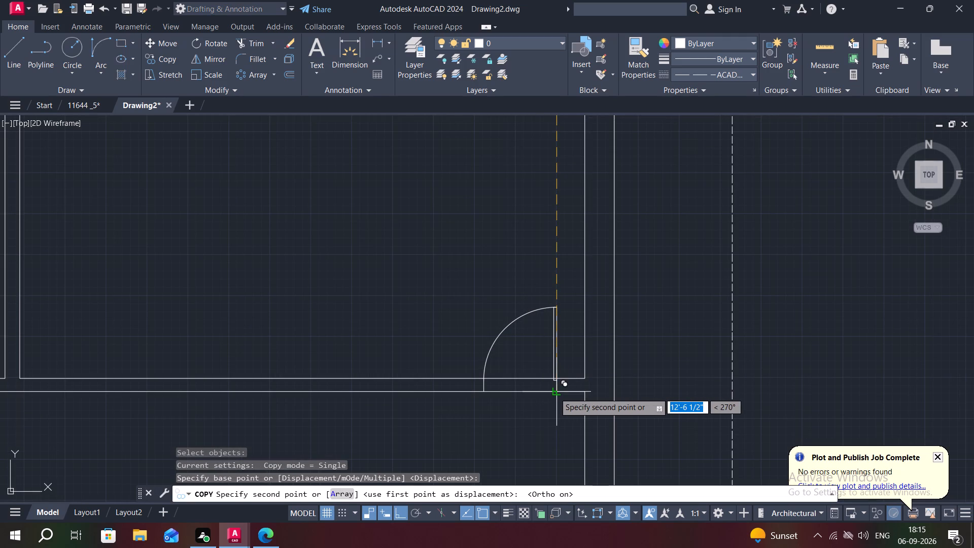
left_click(554, 393)
Copy the spare door with the horizontal leaf into the large lower room, near the right outer wall.
scroll(555, 417, "down", 1)
middle_click_drag(555, 418, 562, 342)
scroll(565, 341, "down", 2)
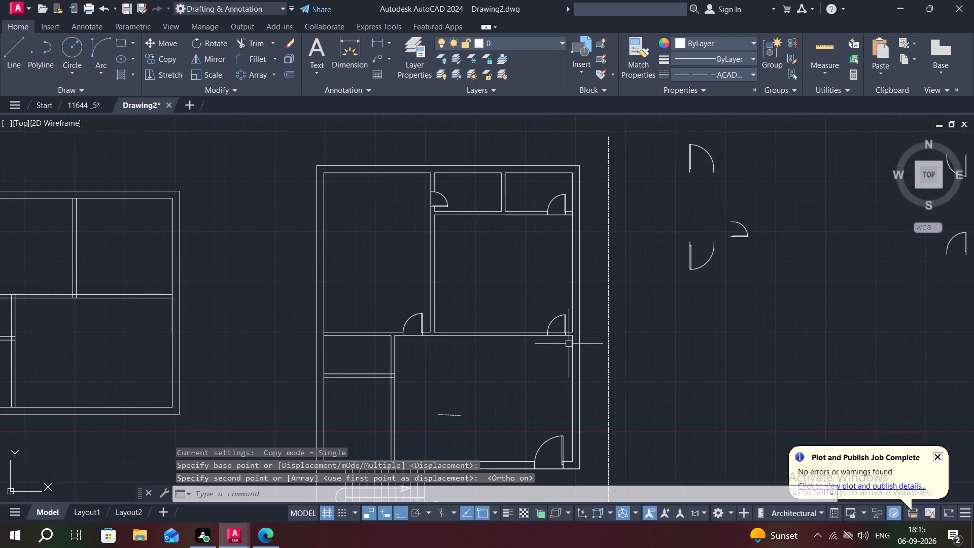
scroll(569, 357, "down", 1)
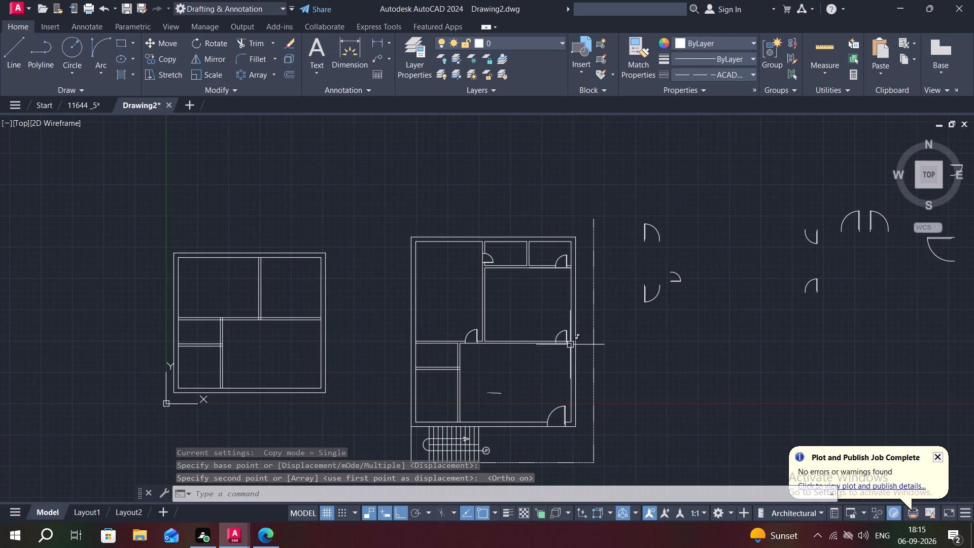
scroll(570, 361, "up", 2)
scroll(564, 361, "down", 1)
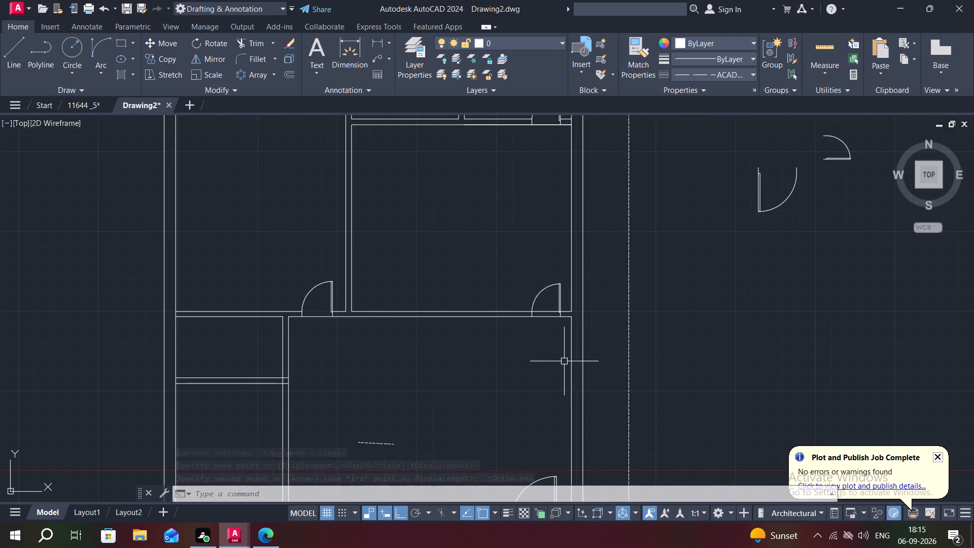
middle_click_drag(634, 326, 591, 303)
scroll(600, 306, "down", 2)
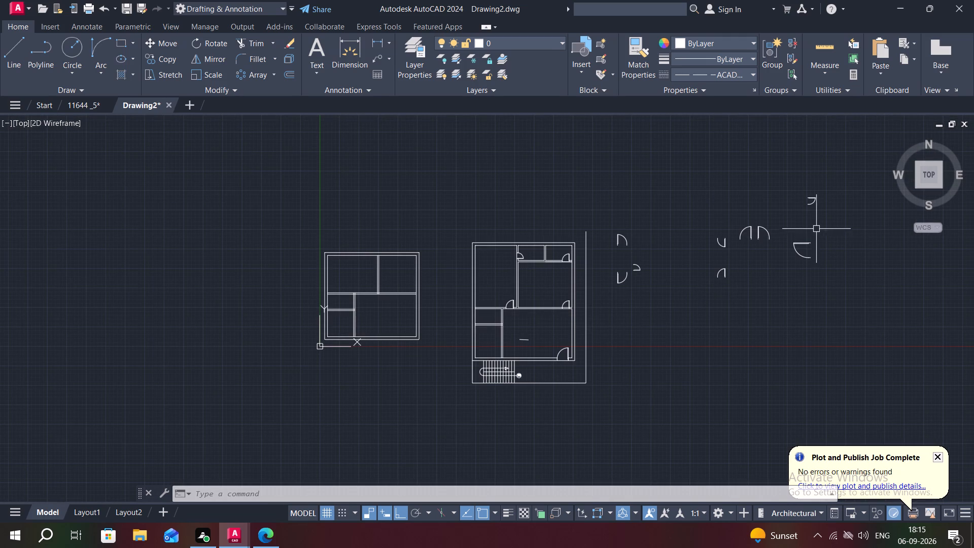
key("c")
key("o")
key("space")
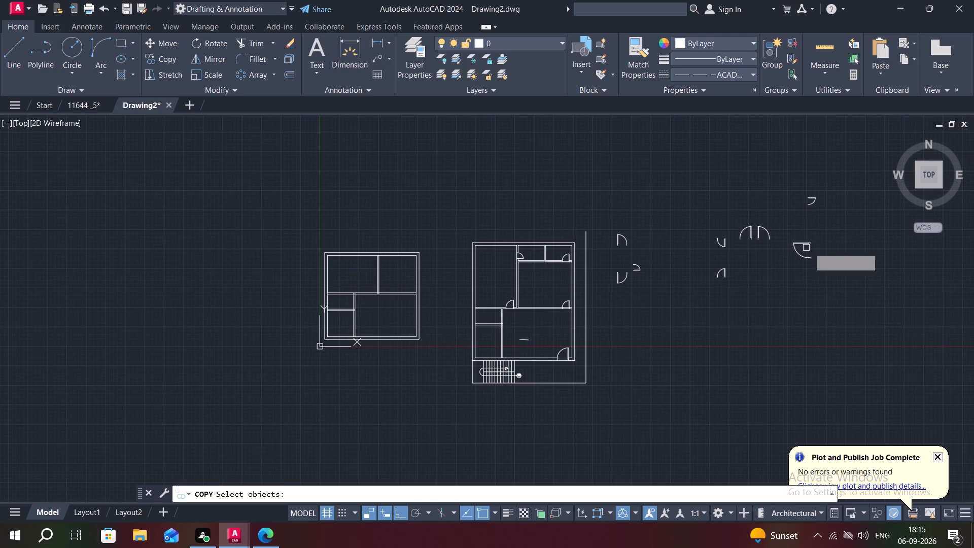
left_click(809, 244)
right_click(809, 244)
left_click(809, 244)
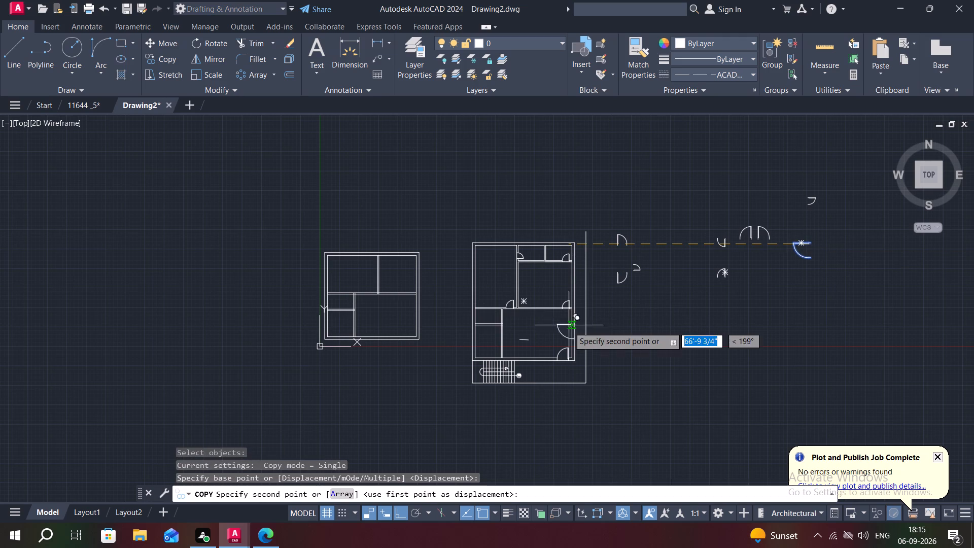
key("F8")
scroll(563, 339, "up", 4)
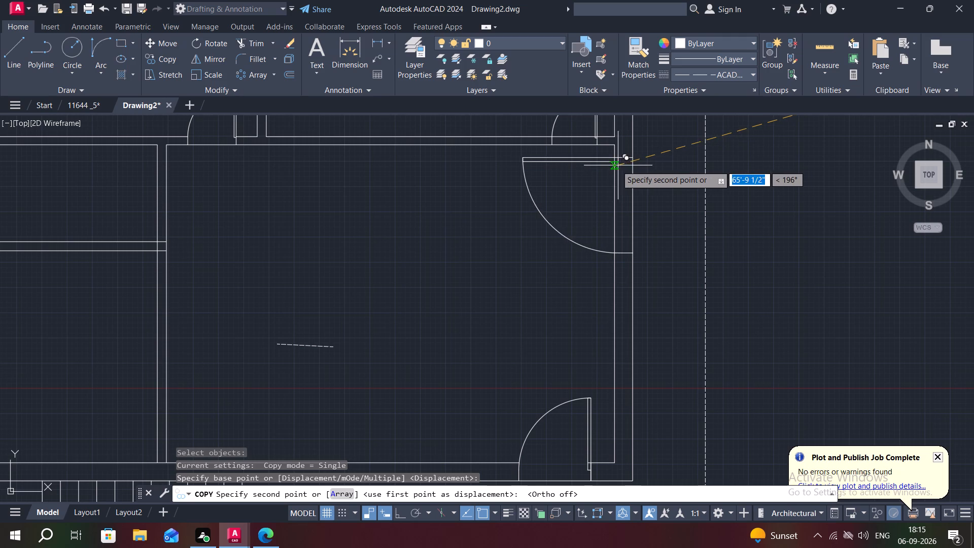
left_click(578, 181)
Move the copied horizontal-leaf door by its upper jamb corner onto the right outer wall's outer line, just below the middle partition.
key("m")
key("space")
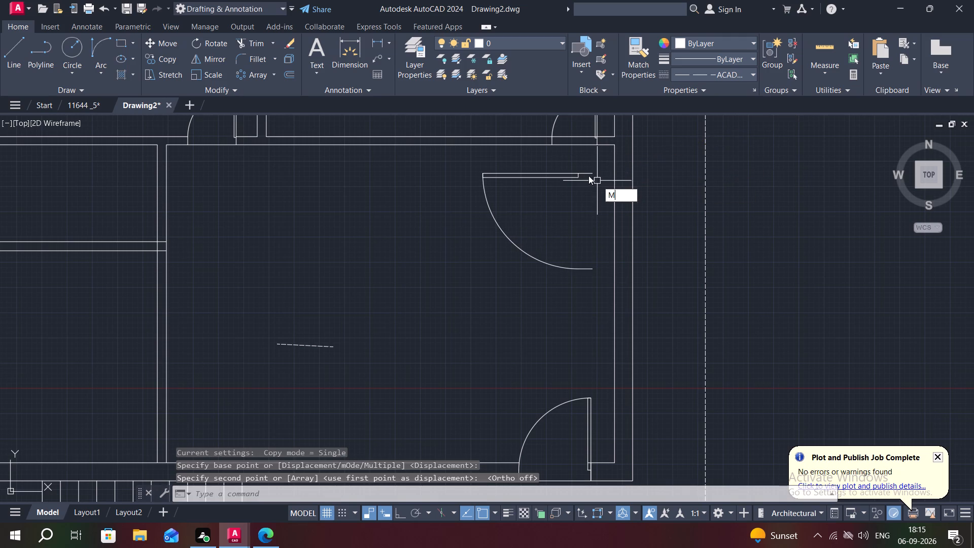
left_click(587, 173)
right_click(587, 173)
left_click(593, 175)
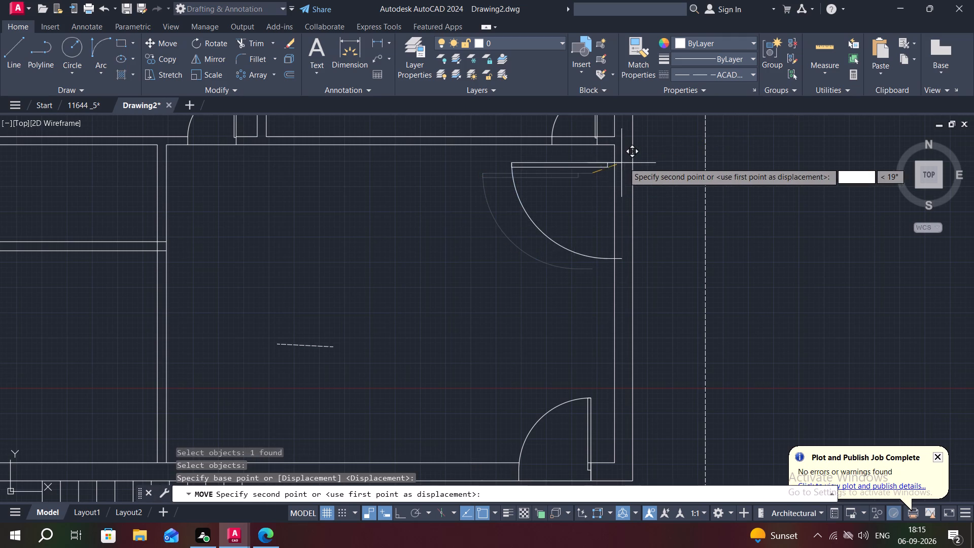
left_click(633, 161)
key("Escape")
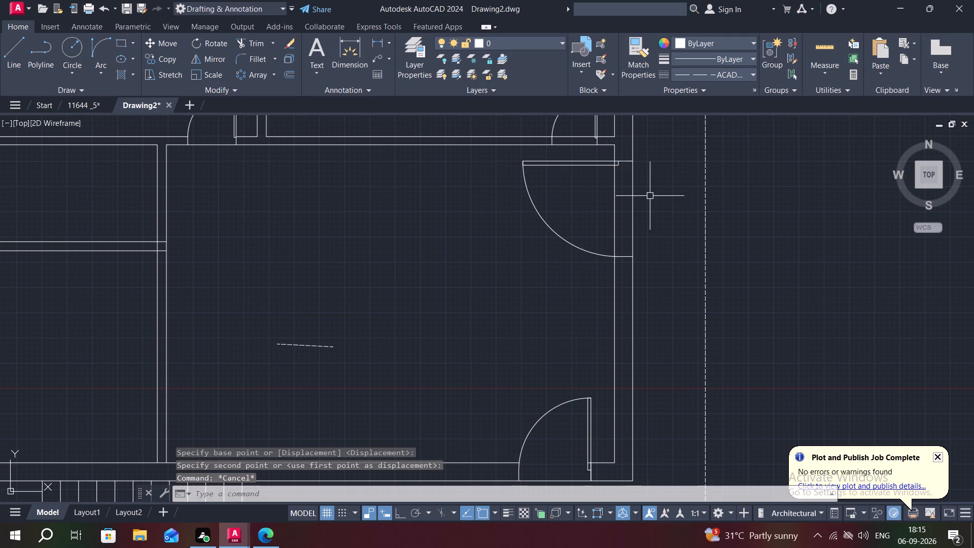
Scale the door on the right outer wall down to about 3/4 size, using its upper jamb corner on the outer line as base point.
key("s")
key("c")
key("space")
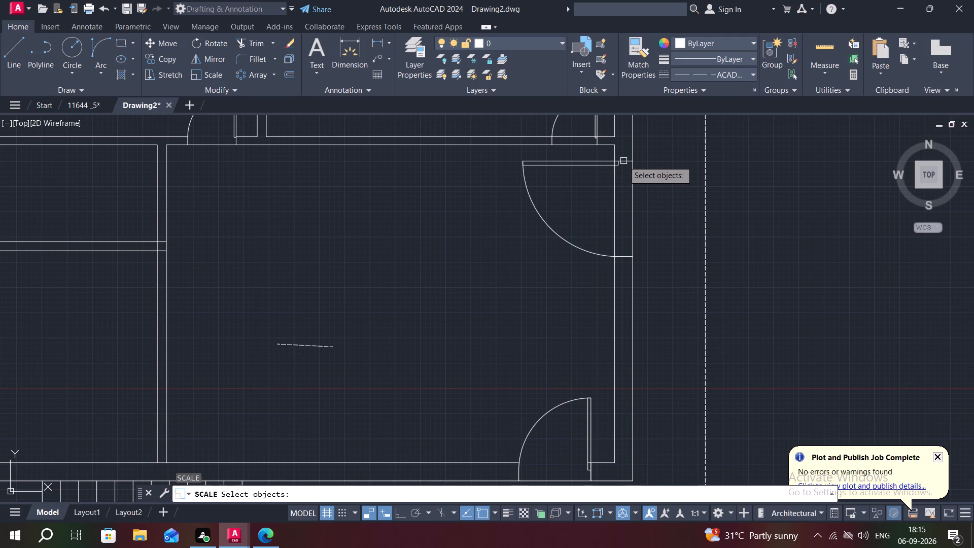
left_click(623, 161)
right_click(623, 161)
left_click(632, 161)
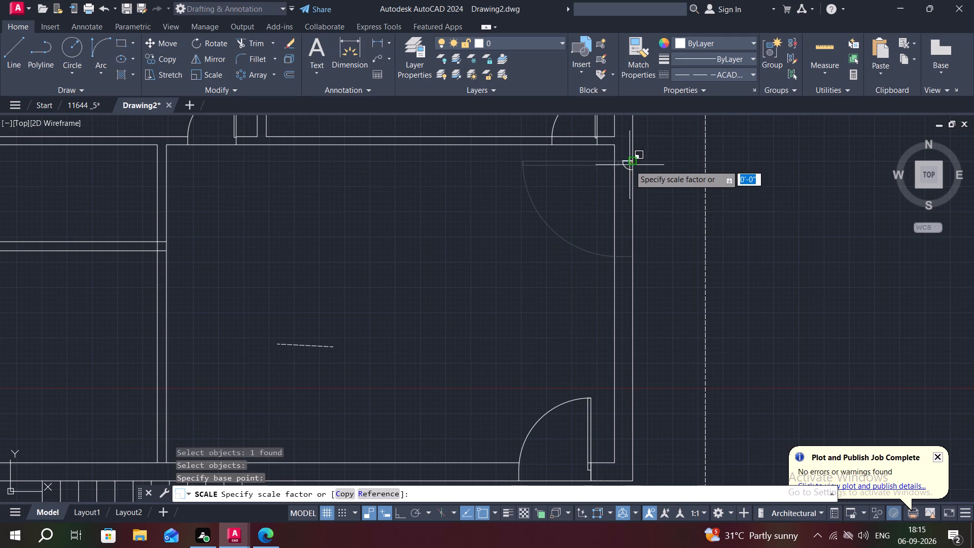
left_click(605, 189)
Trim the right outer wall's inner line across the scaled door's opening, including the short piece crossing the door leaf.
key("t")
key("r")
key("space")
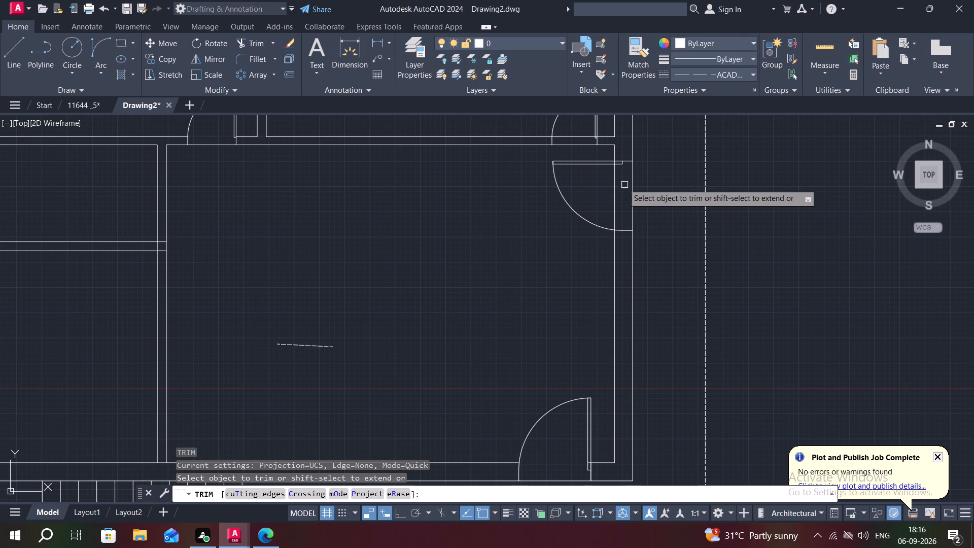
left_click(614, 183)
key("Escape")
scroll(506, 212, "down", 2)
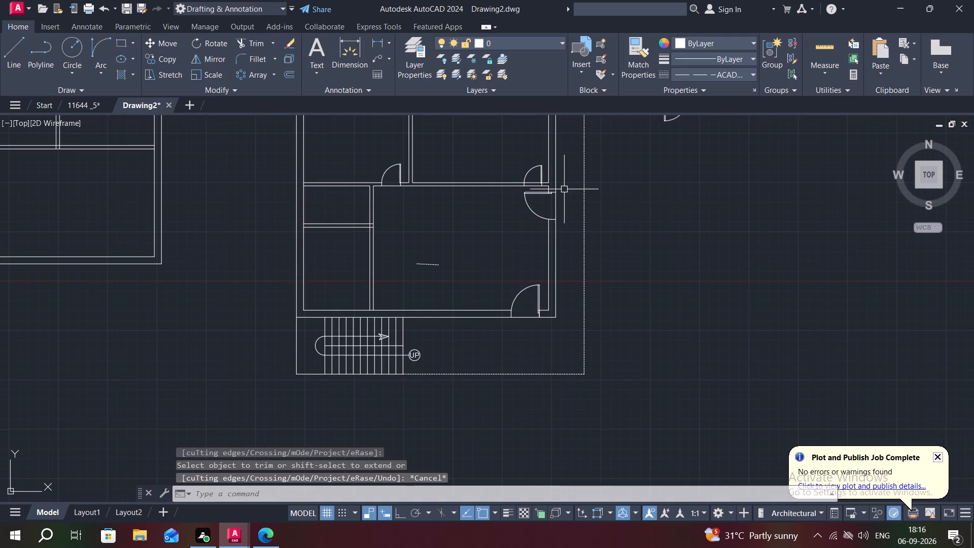
scroll(567, 188, "up", 3)
scroll(532, 211, "up", 3)
key("Escape")
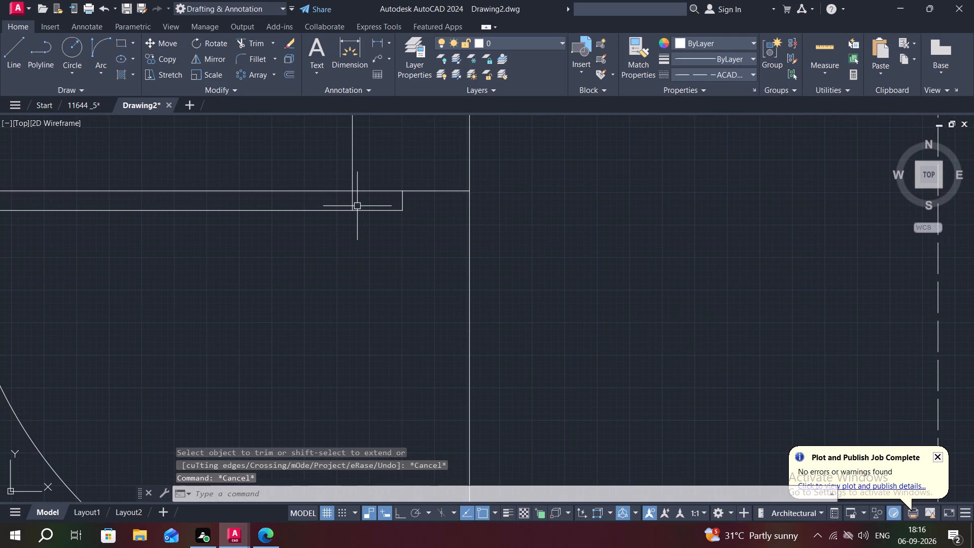
type("TR")
key("space")
left_click(352, 199)
Trim the piece of the middle horizontal partition's upper line that crosses the leaf of the door near the right outer wall.
scroll(307, 267, "down", 2)
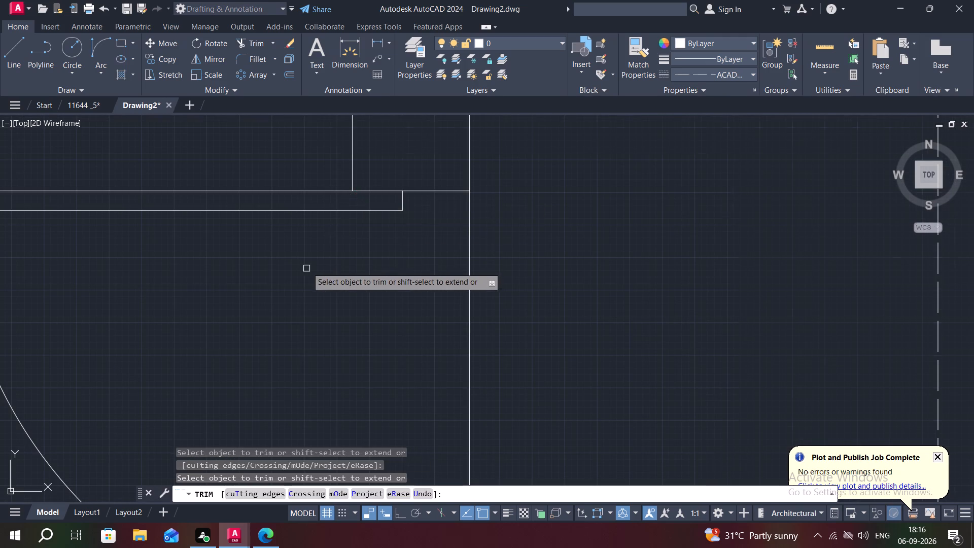
scroll(307, 267, "down", 1)
middle_click_drag(310, 264, 438, 334)
scroll(423, 282, "up", 4)
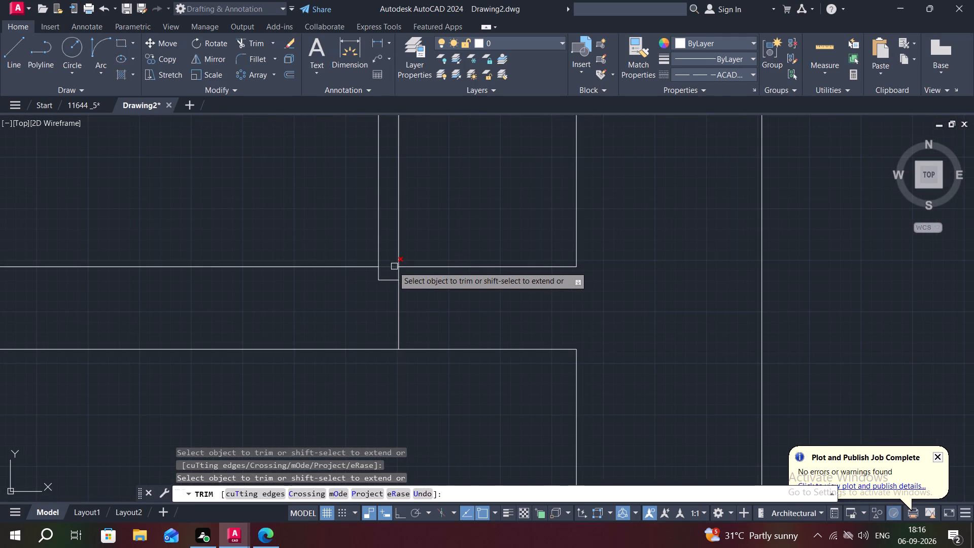
left_click(389, 266)
key("Escape")
Delete the stray short dashed line inside the large lower room.
scroll(365, 416, "down", 4)
middle_click_drag(367, 416, 693, 197)
scroll(630, 271, "down", 2)
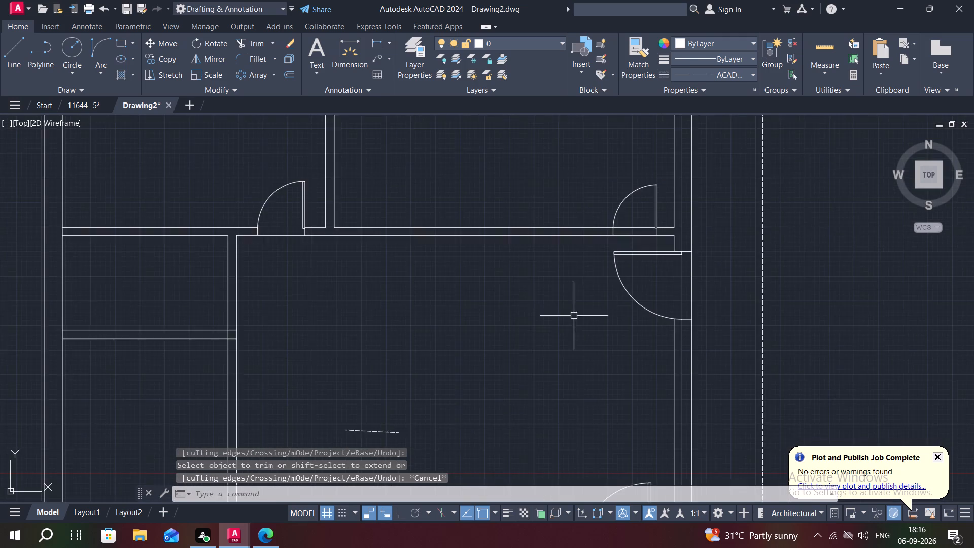
scroll(566, 321, "down", 2)
key("Escape")
left_click(472, 384)
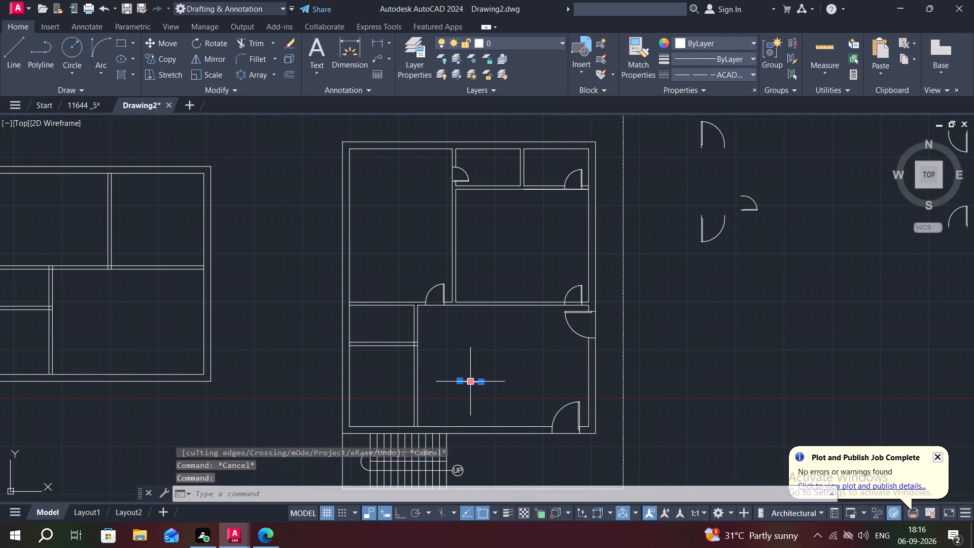
key("Delete")
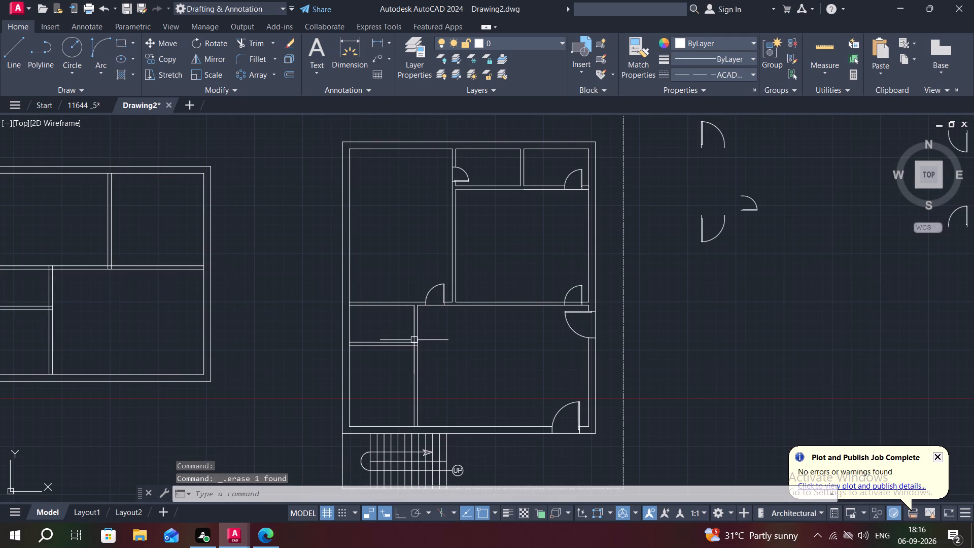
Trim the bottom outer wall's inner line where the lower vertical partition meets it.
middle_click_drag(458, 350, 529, 356)
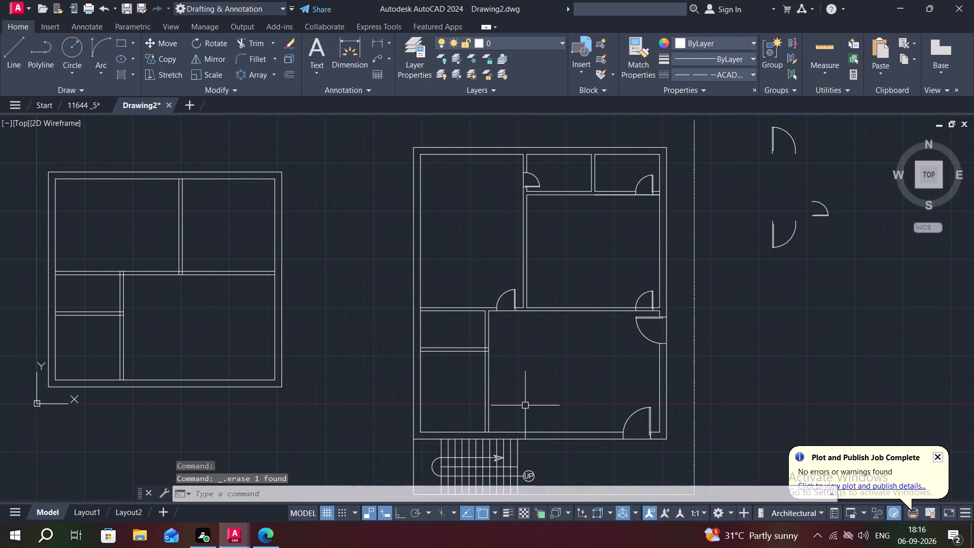
type("TR")
key("space")
scroll(499, 431, "up", 4)
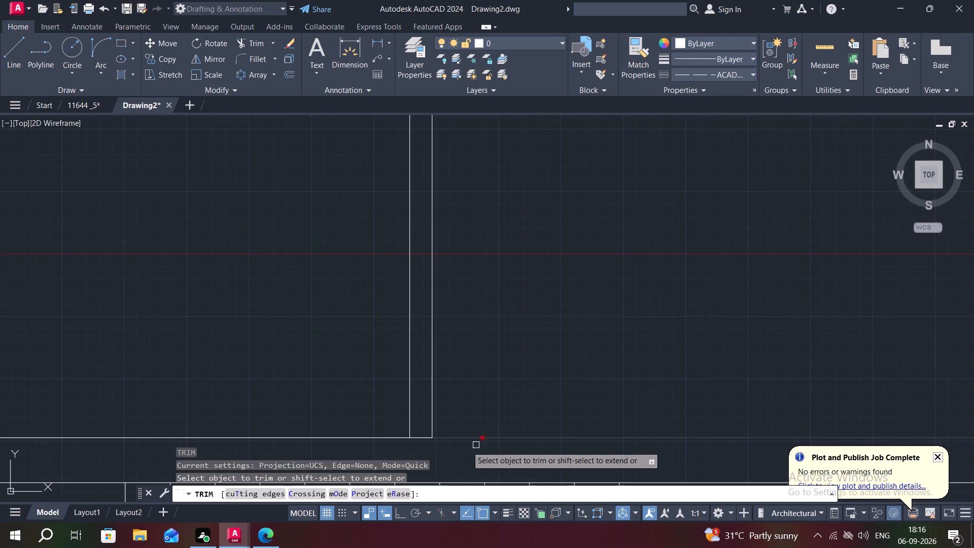
left_click(423, 435)
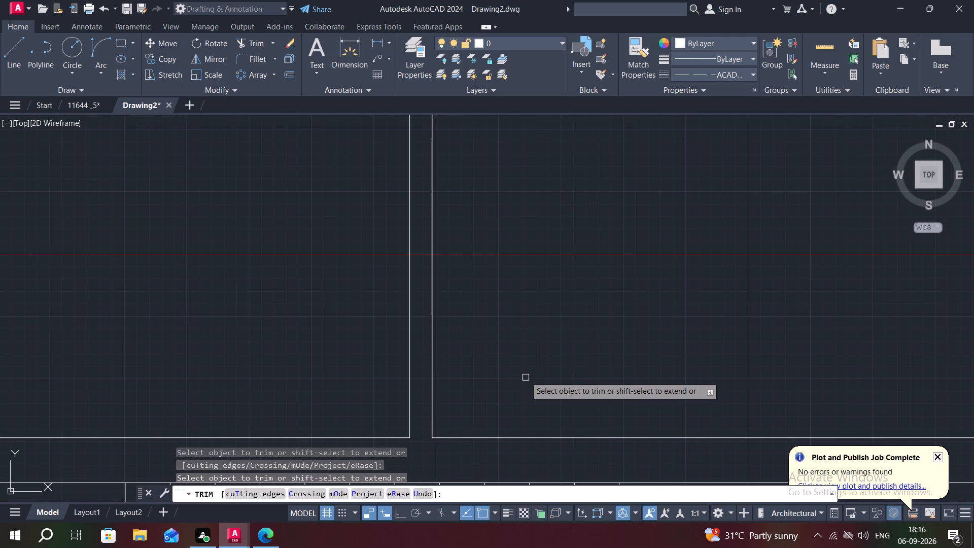
Trim the overlapping lines where the short horizontal partition between the two small lower-left rooms meets the vertical partition.
scroll(502, 341, "down", 2)
middle_click_drag(511, 257, 506, 391)
scroll(458, 314, "up", 4)
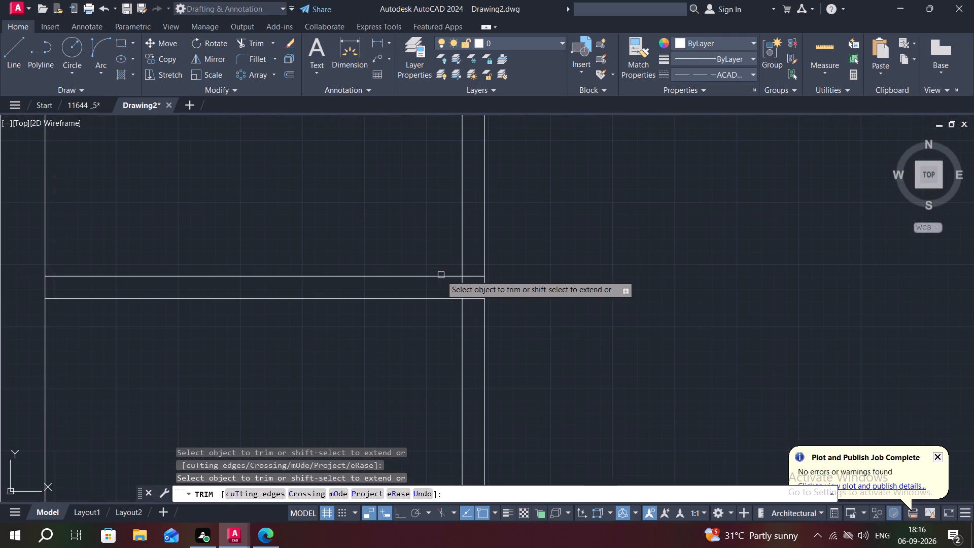
scroll(454, 285, "up", 3)
left_click_drag(459, 281, 533, 241)
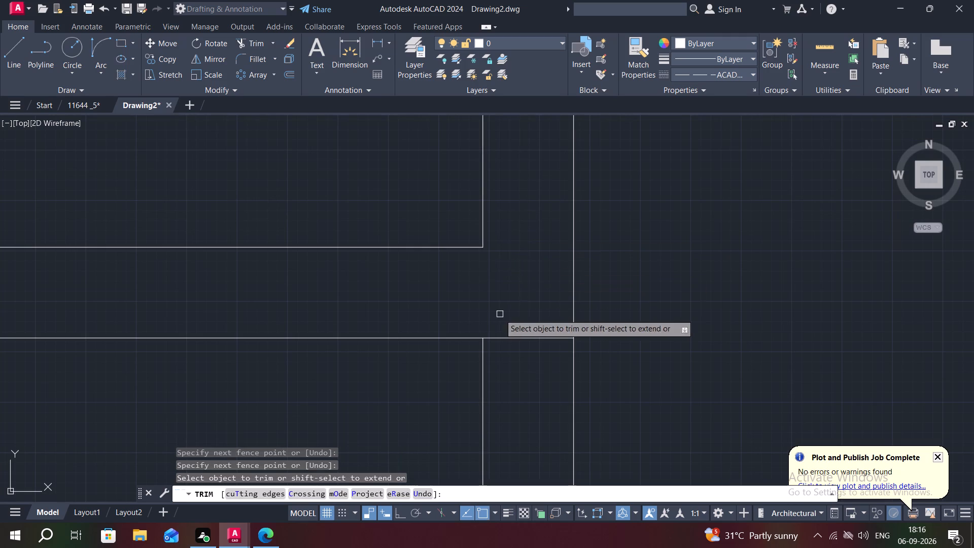
left_click_drag(494, 311, 516, 340)
key("Escape")
scroll(482, 396, "down", 2)
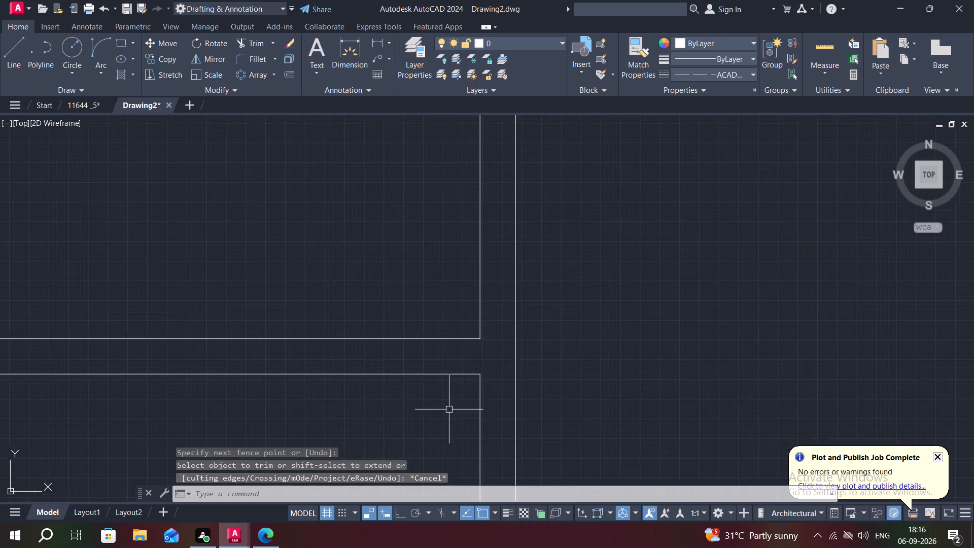
Draw two short jamb lines across the lower vertical partition, beside the upper of the two small left rooms.
scroll(449, 409, "down", 3)
middle_click_drag(441, 432, 484, 403)
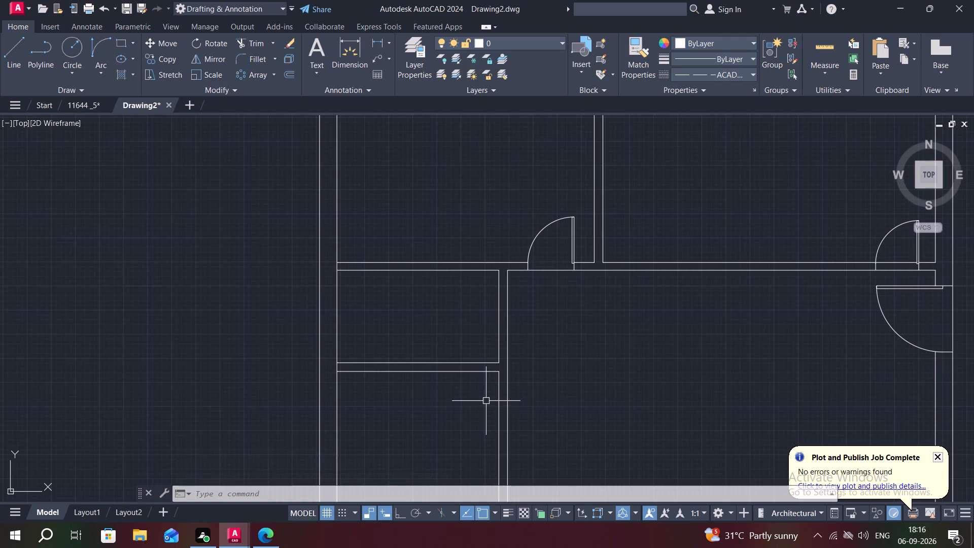
key("Escape")
key("l")
key("space")
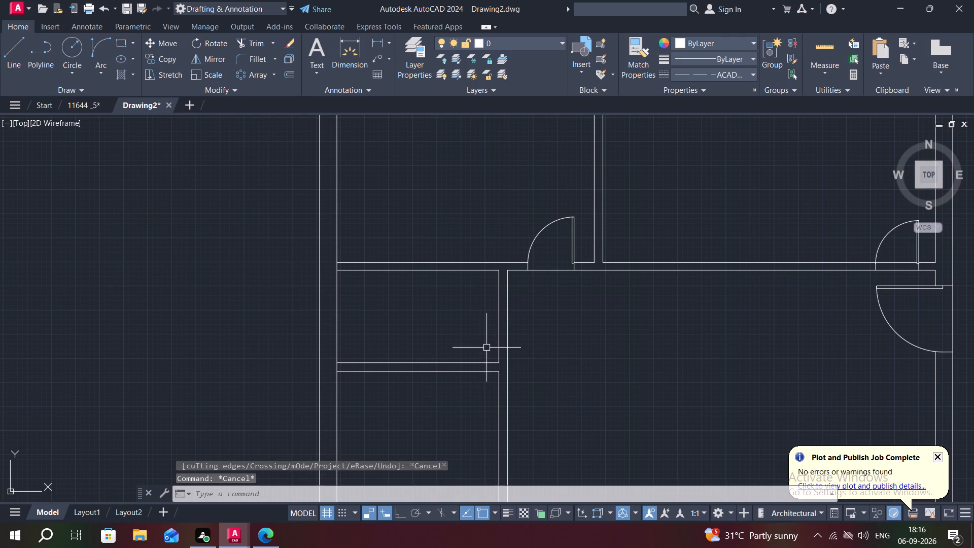
left_click(499, 292)
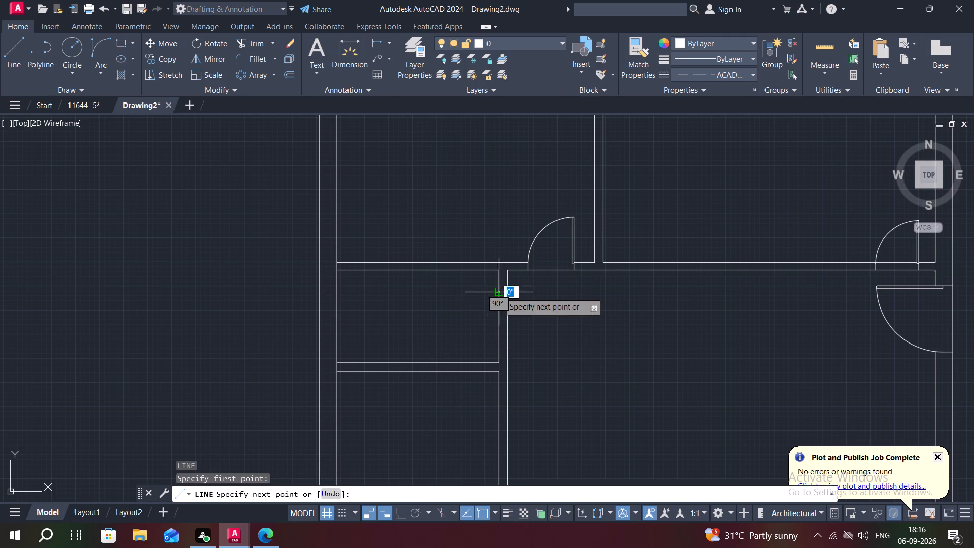
left_click(507, 294)
key("Escape")
key("space")
left_click(498, 330)
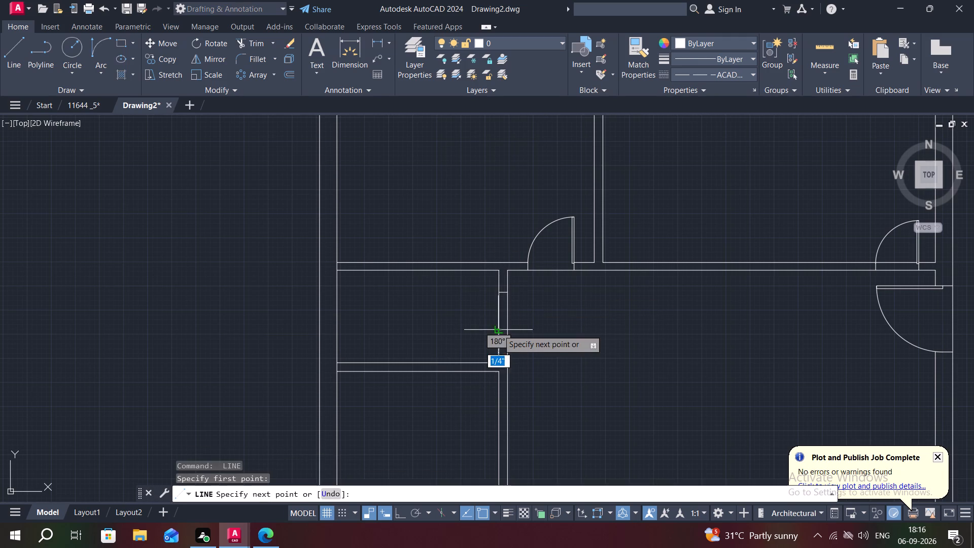
left_click(507, 329)
key("Escape")
Trim both partition lines between the two jamb lines to open the upper small room's doorway.
type("TR")
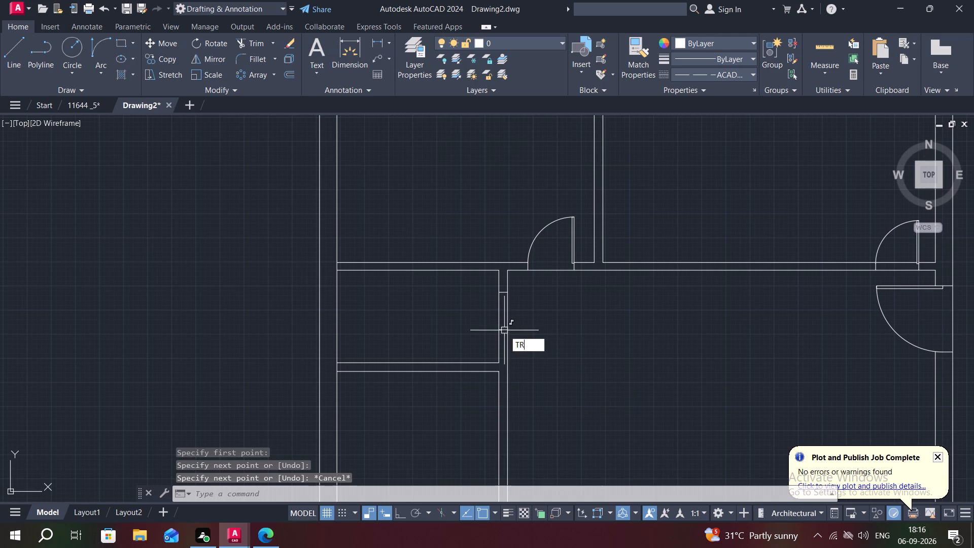
key("space")
left_click_drag(483, 318, 535, 318)
middle_click_drag(528, 352, 528, 315)
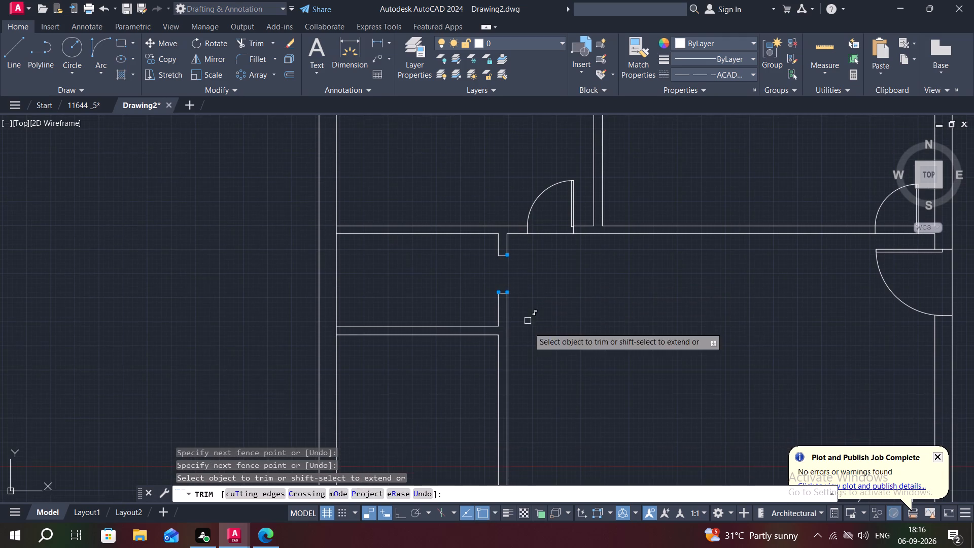
key("Escape")
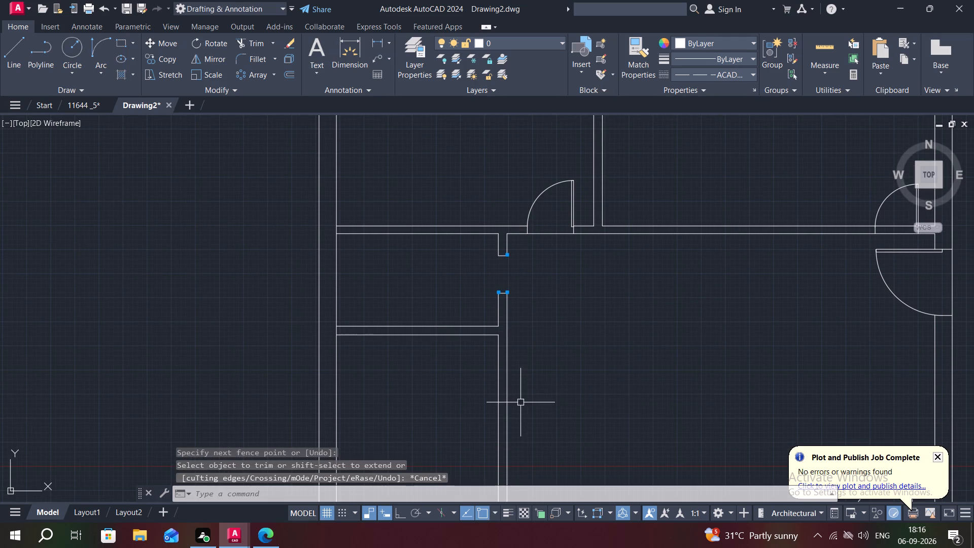
Draw two short jamb lines across the vertical partition, beside the lower of the two small left rooms.
middle_click_drag(520, 414, 515, 370)
key("space")
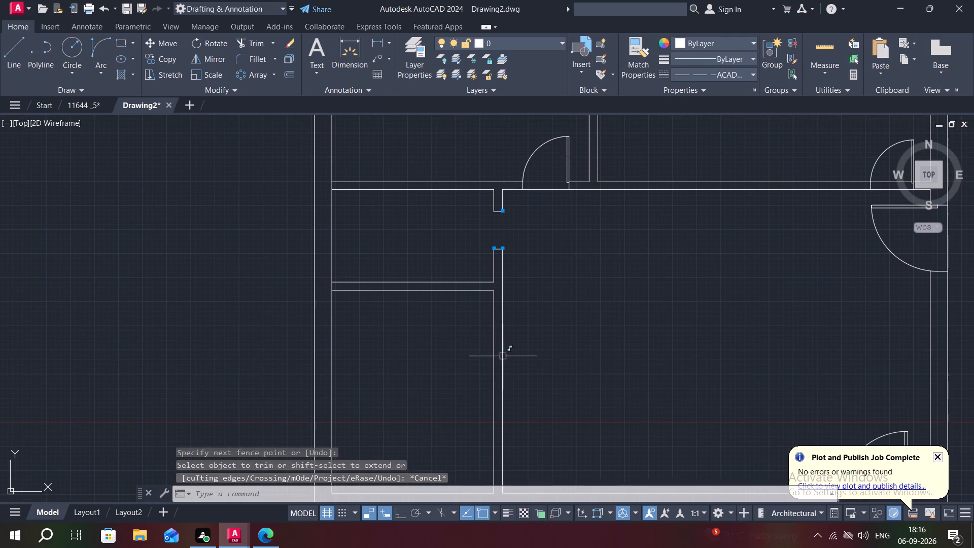
key("Escape")
key("l")
key("space")
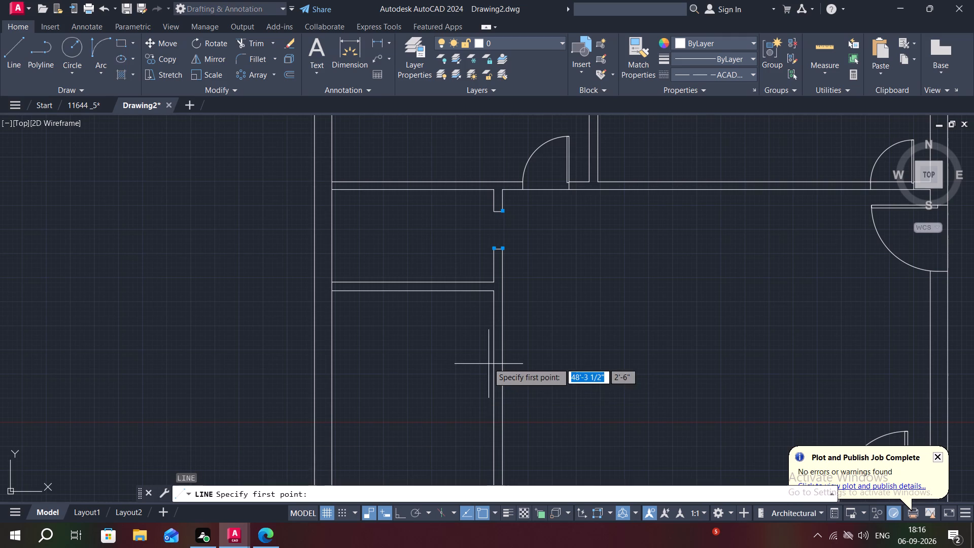
left_click(492, 367)
left_click(501, 365)
key("Escape")
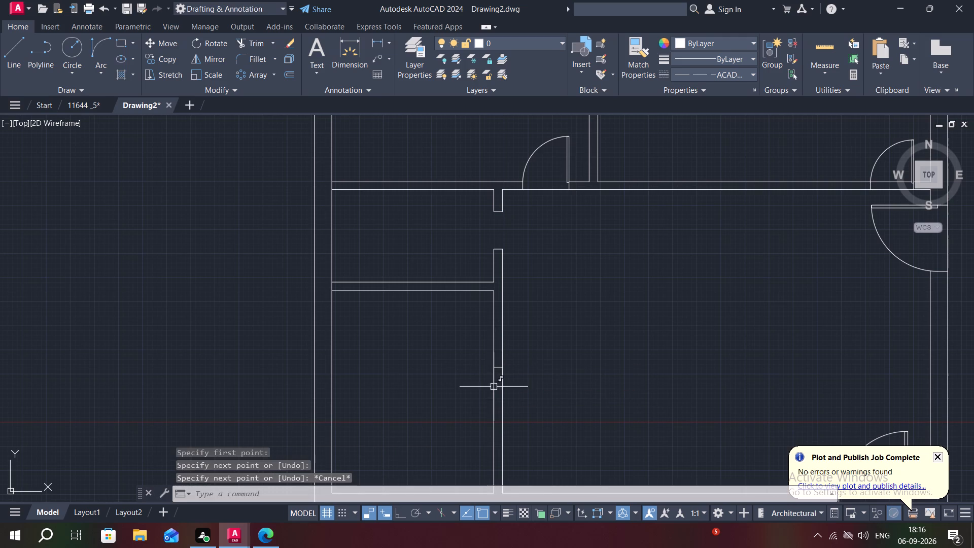
key("space")
left_click(491, 435)
left_click(500, 434)
key("Escape")
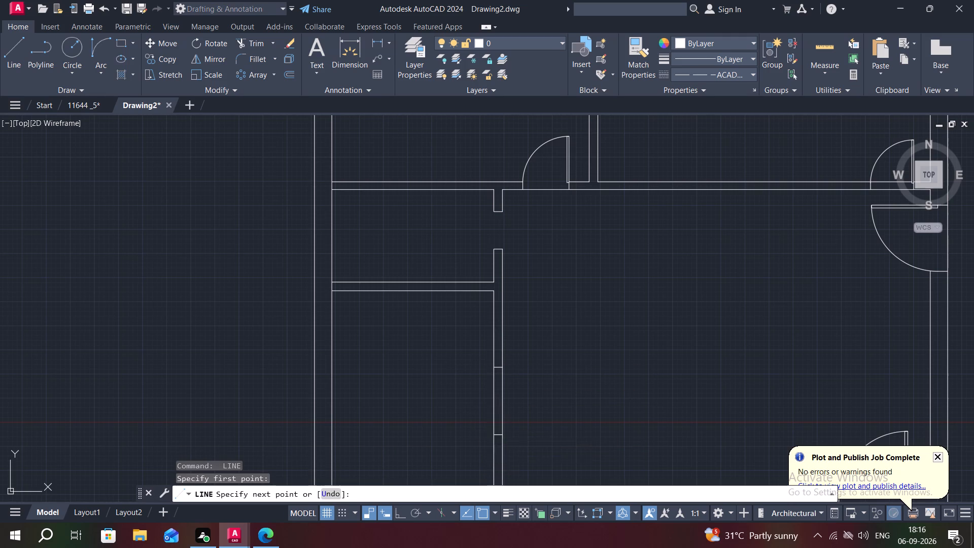
Trim both partition lines between the new jamb lines to open the lower small room's doorway.
type("TR")
key("space")
left_click_drag(482, 404, 549, 395)
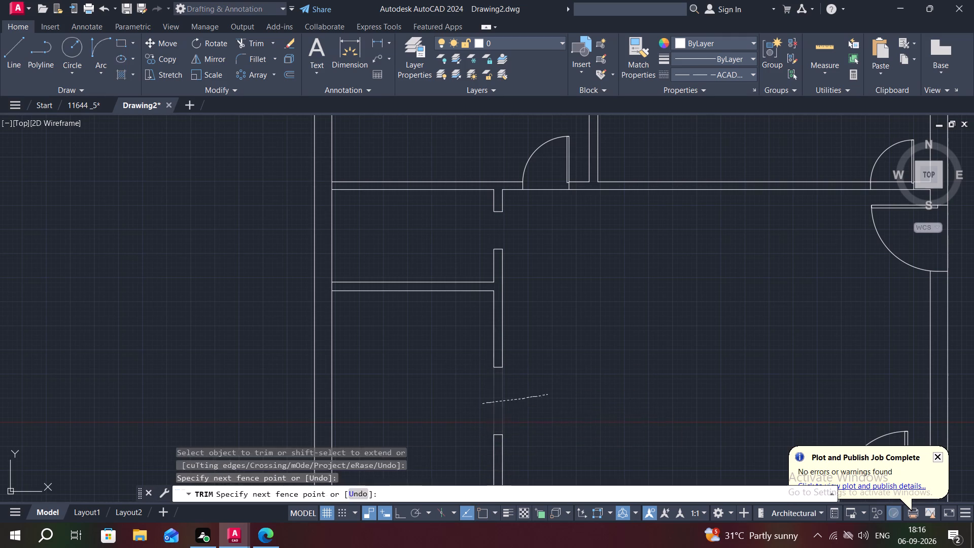
key("Escape")
Trim the left outer wall's inner line where the short horizontal partition and the middle horizontal partition meet it.
scroll(553, 400, "down", 3)
middle_click_drag(615, 396, 580, 376)
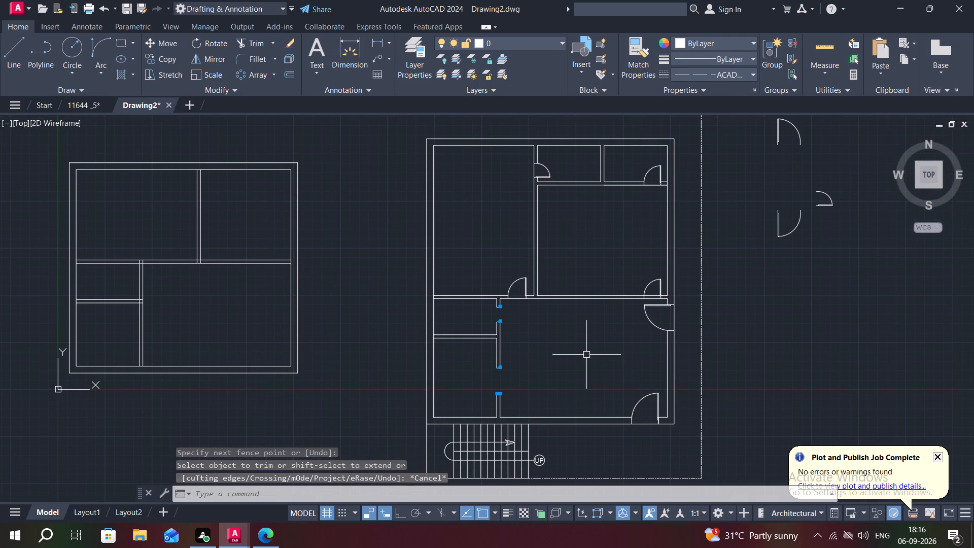
key("Escape")
type("TR")
key("space")
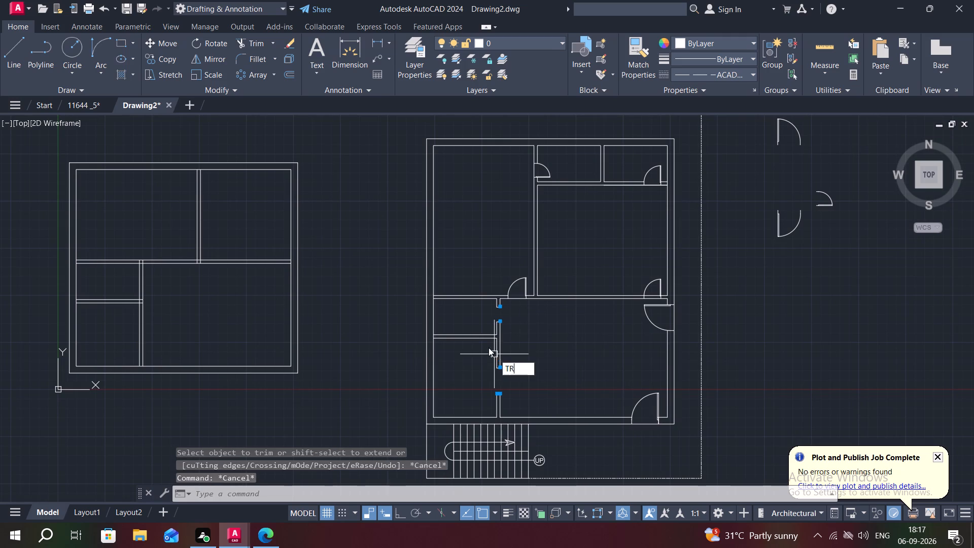
scroll(445, 320, "up", 4)
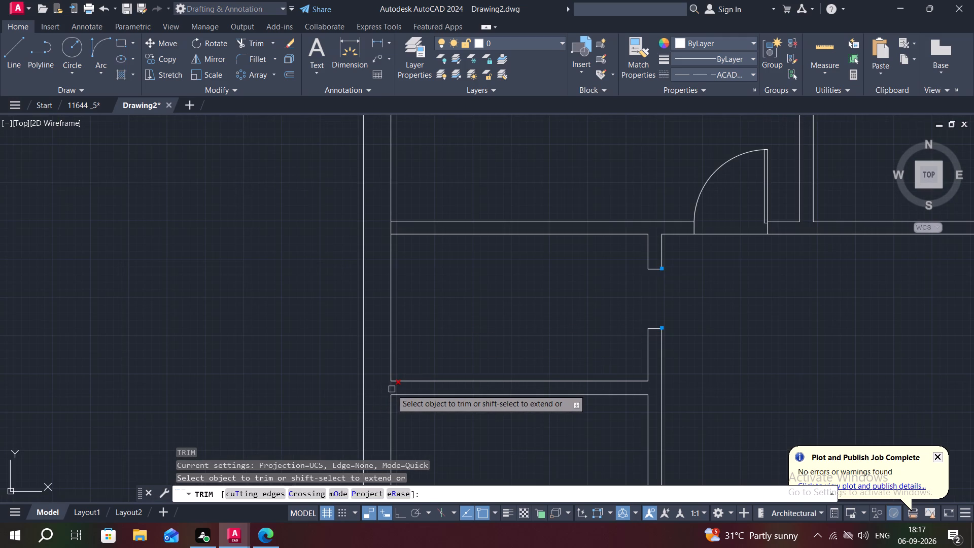
left_click(392, 389)
left_click(391, 226)
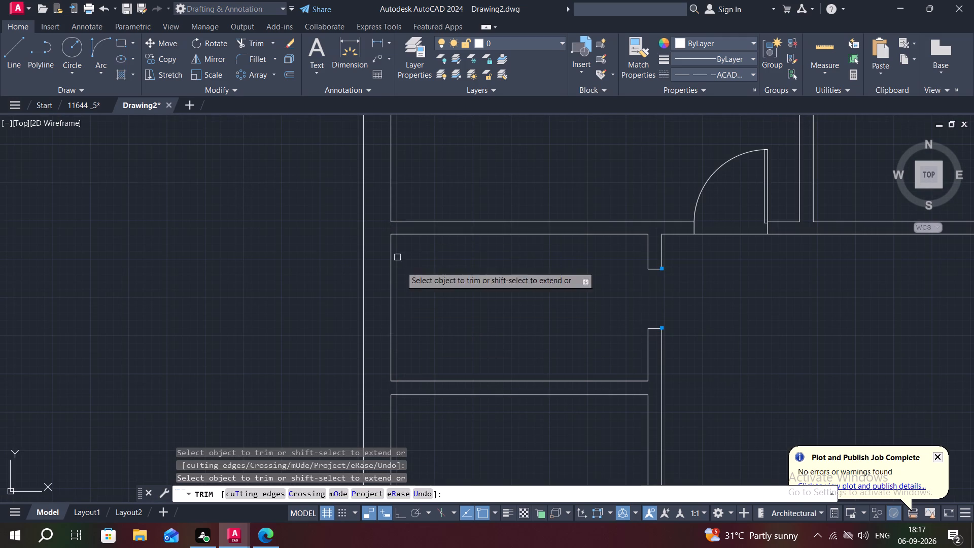
key("Escape")
scroll(424, 289, "down", 2)
key("Escape")
Draw a 3' horizontal line from the larger plan's upper-right outer wall corner to the dashed vertical boundary line.
middle_click_drag(450, 299, 567, 308)
scroll(465, 334, "down", 2)
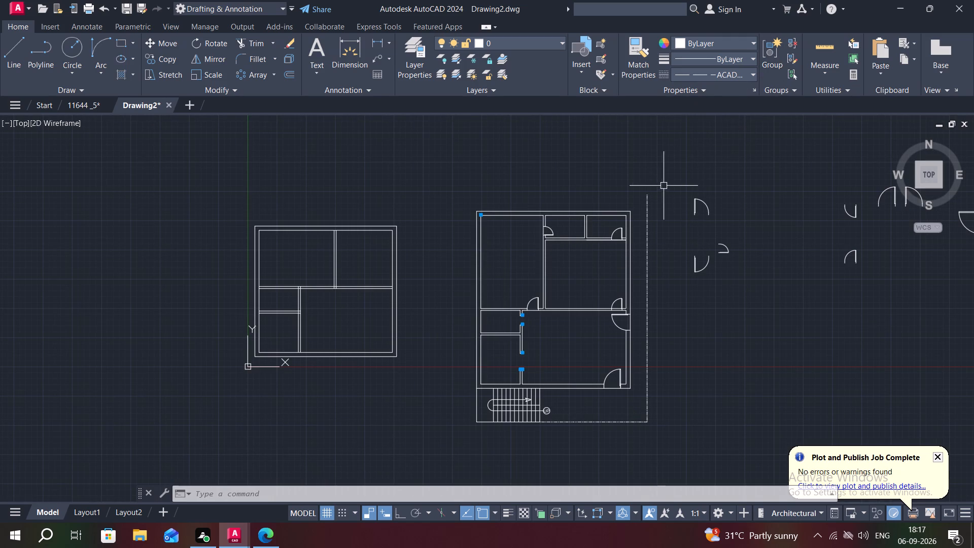
scroll(649, 205, "up", 5)
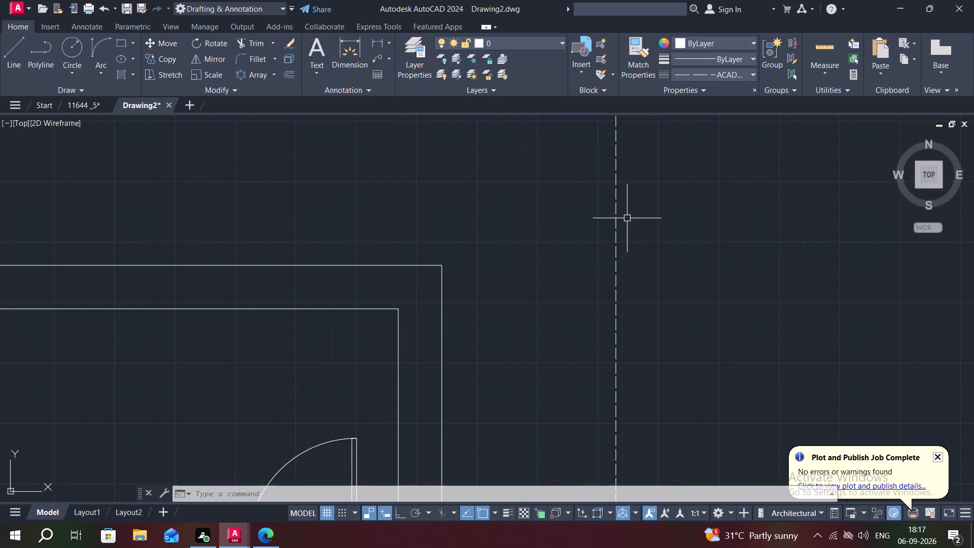
key("l")
key("space")
left_click(440, 267)
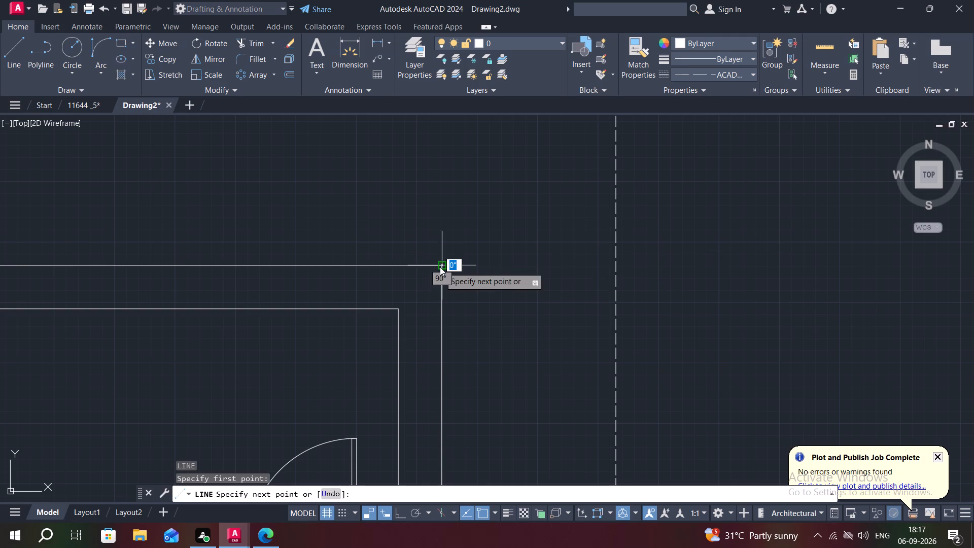
left_click(617, 264)
key("Escape")
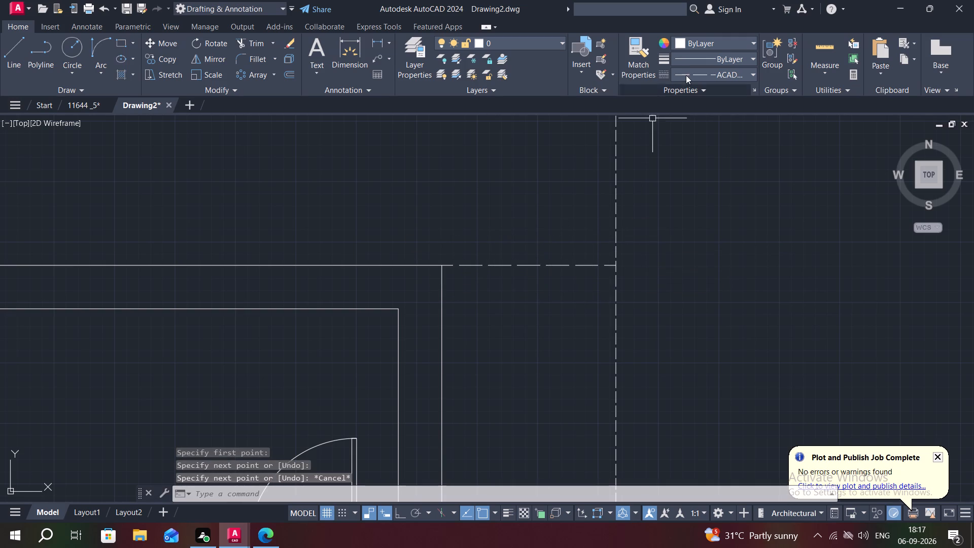
Trim the part of the dashed vertical boundary line that extends above the new horizontal line.
type("TR")
key("space")
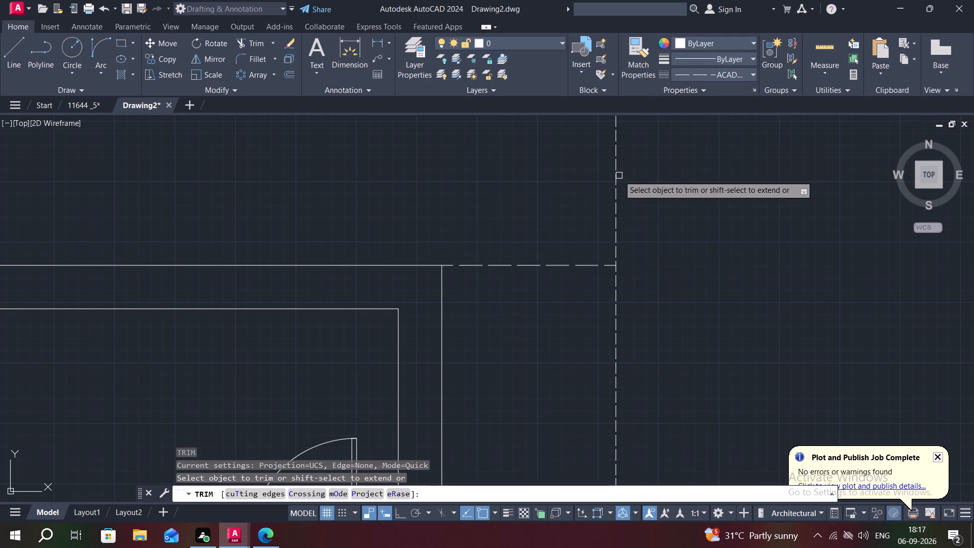
left_click(617, 176)
key("Escape")
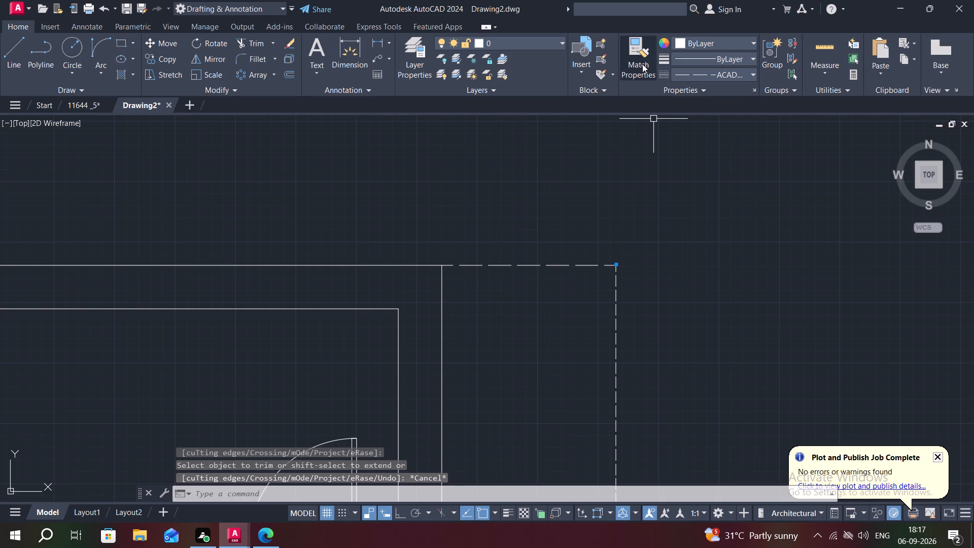
Match the new horizontal line's properties to those of the dashed vertical boundary line.
left_click(642, 63)
left_click(614, 304)
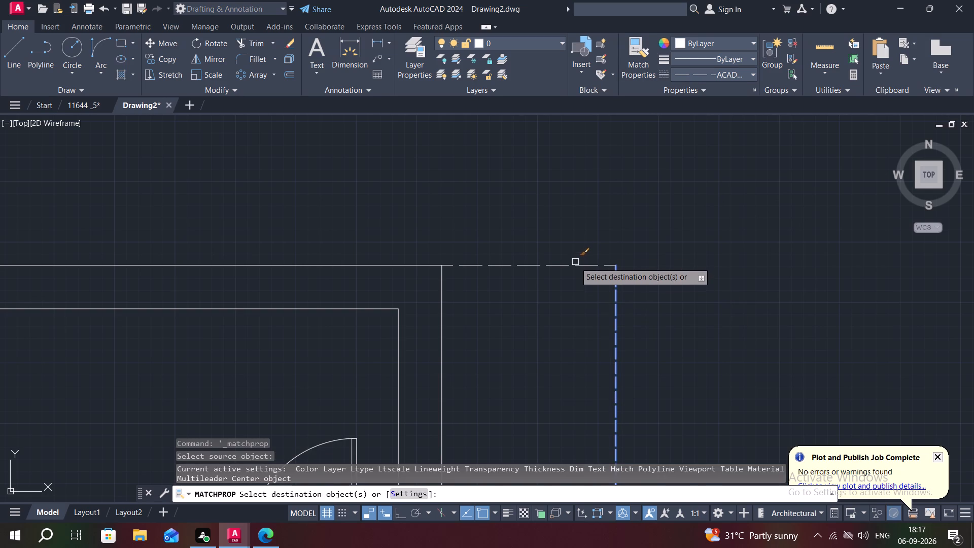
left_click(575, 265)
key("Escape")
scroll(550, 324, "down", 3)
middle_click_drag(550, 324, 612, 256)
scroll(639, 237, "down", 1)
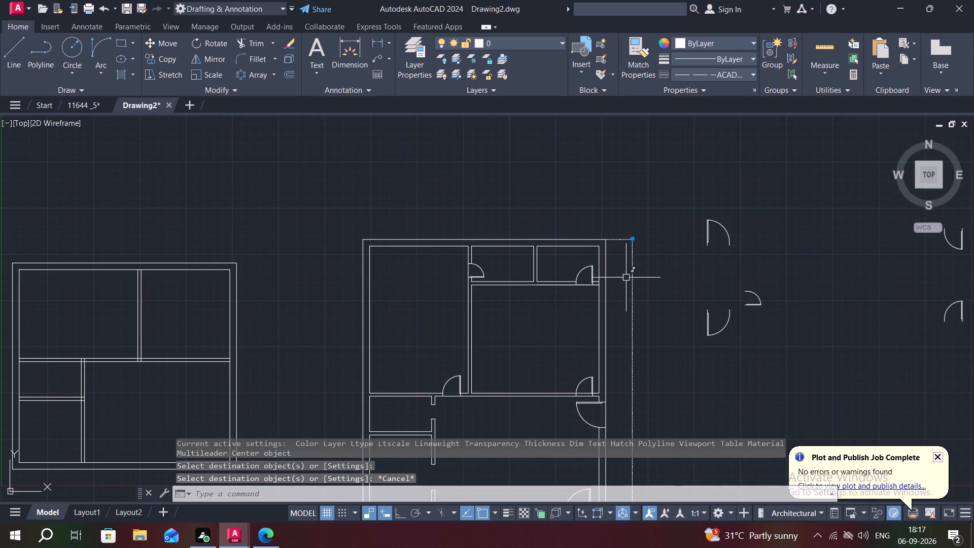
key("Escape")
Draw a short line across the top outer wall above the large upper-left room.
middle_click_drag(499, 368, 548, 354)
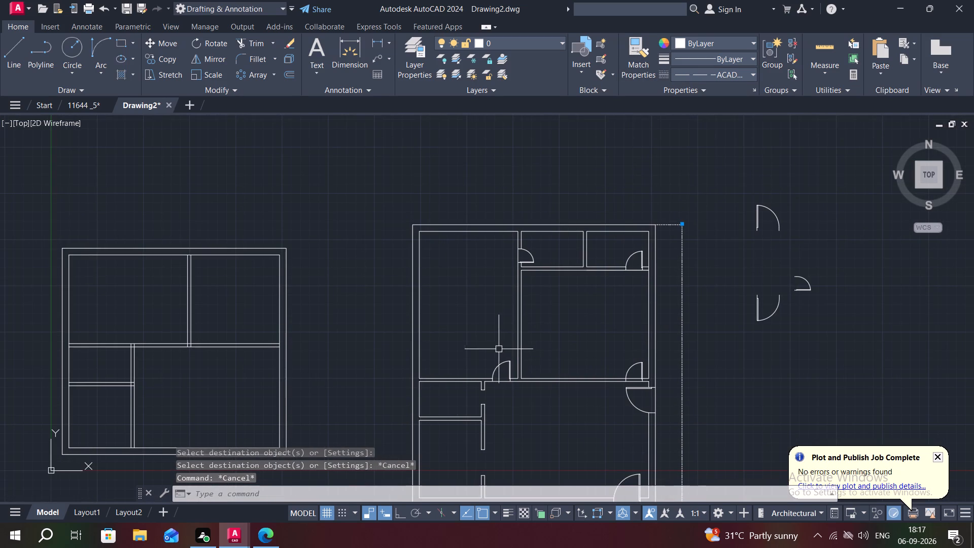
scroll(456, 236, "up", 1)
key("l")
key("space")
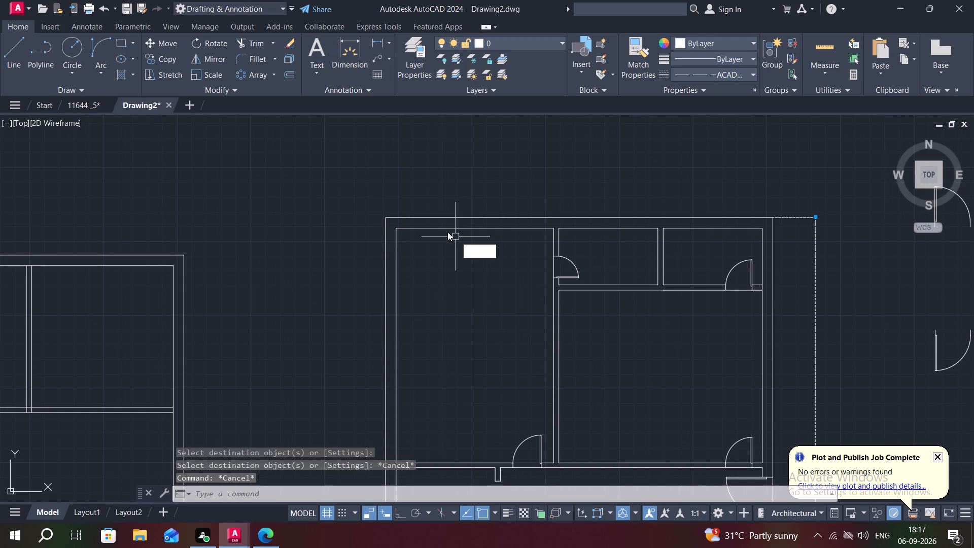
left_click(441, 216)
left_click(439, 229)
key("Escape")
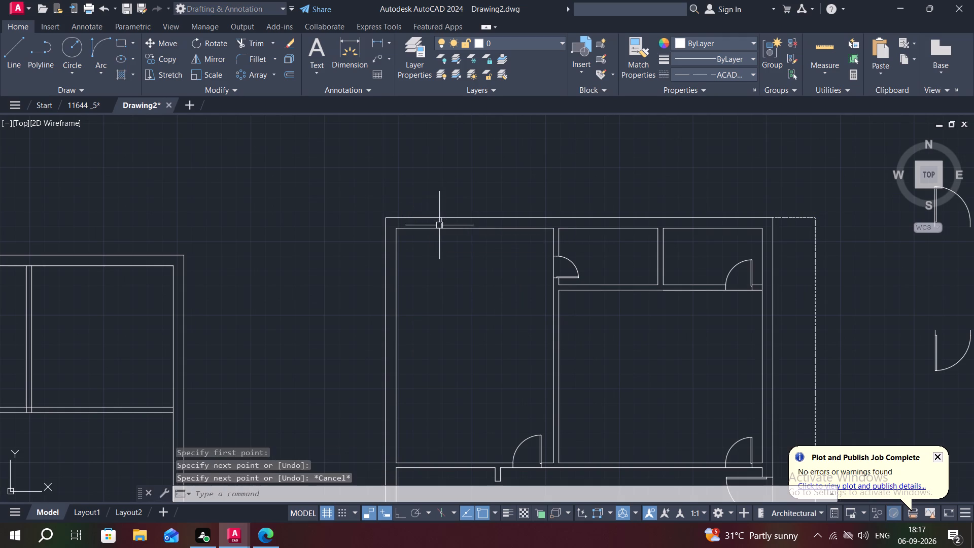
Set the current linetype to ByLayer.
scroll(442, 224, "up", 2)
left_click(727, 75)
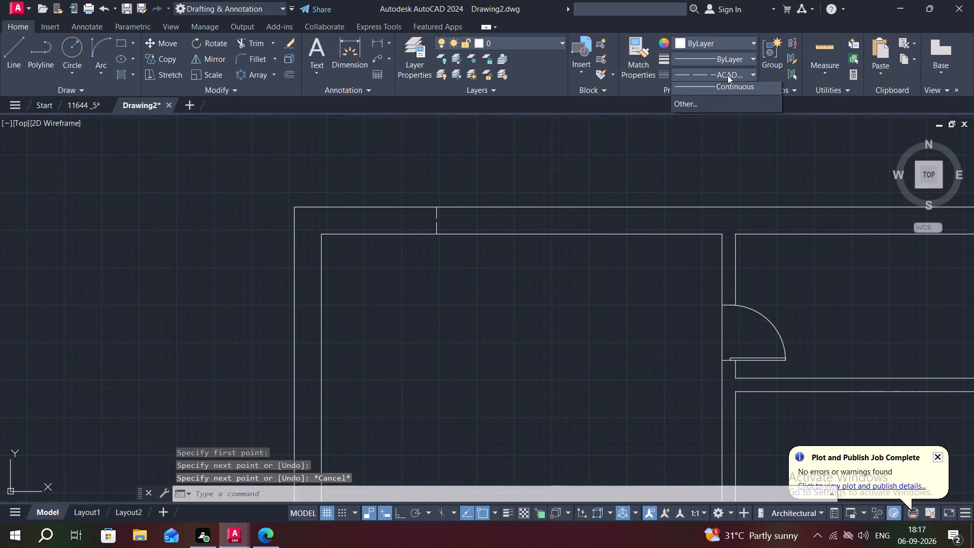
left_click(694, 92)
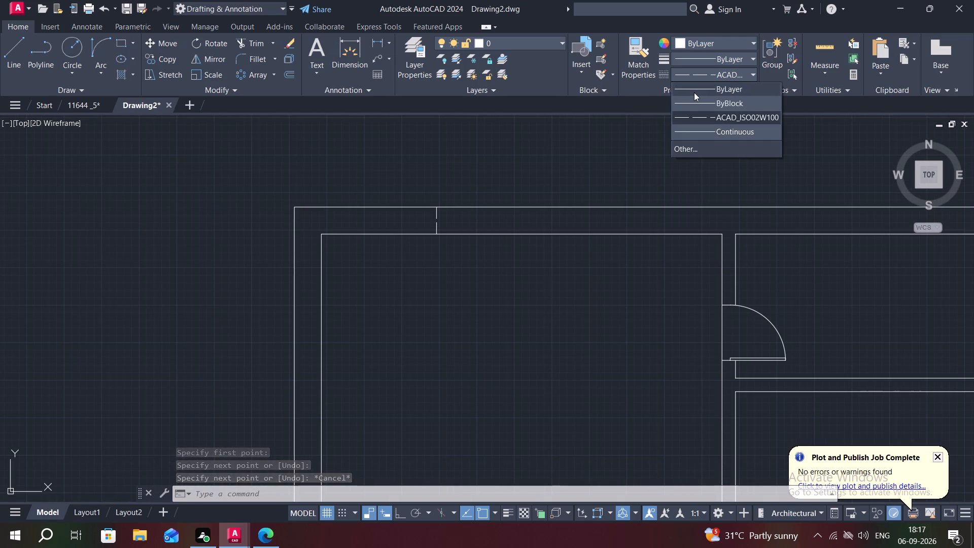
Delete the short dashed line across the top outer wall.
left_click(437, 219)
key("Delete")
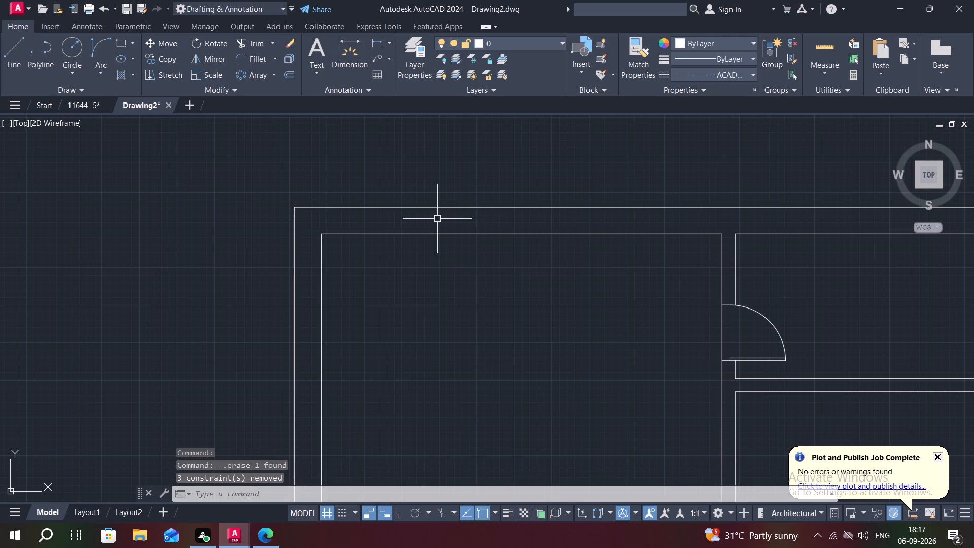
Draw a short window jamb line across the top outer wall above the large upper-left room.
type("L")
key("space")
left_click(417, 207)
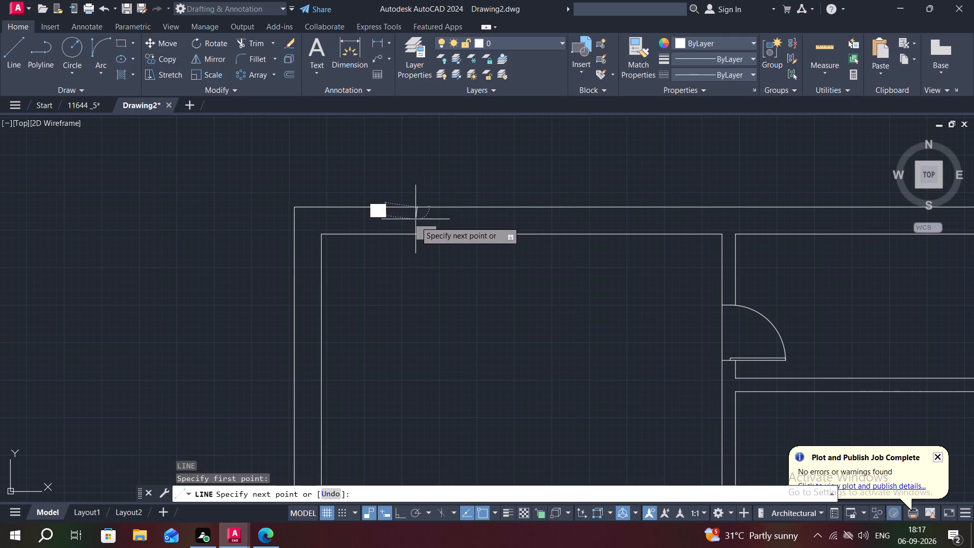
left_click(419, 233)
key("space")
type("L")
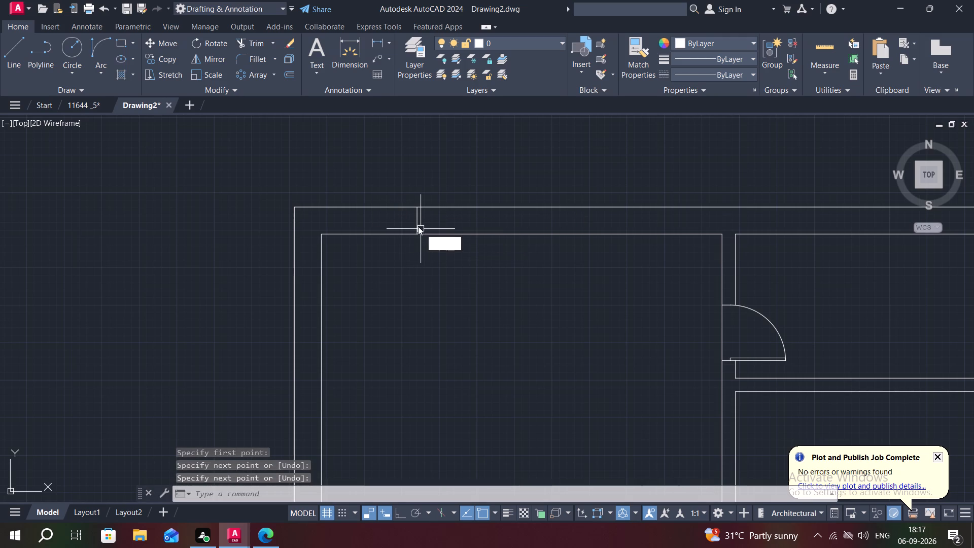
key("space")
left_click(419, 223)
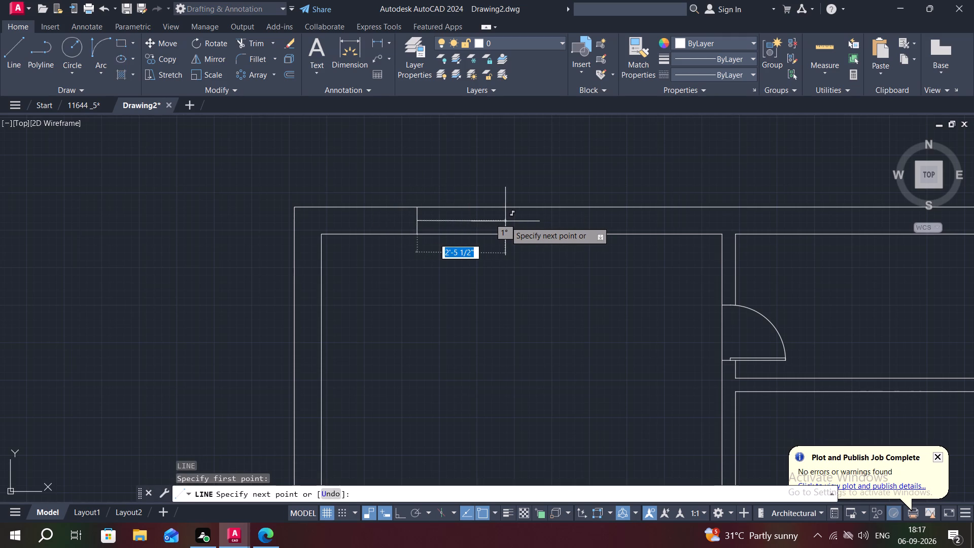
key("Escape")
Offset the window jamb line 4' to the right along the top outer wall.
key("o")
key("space")
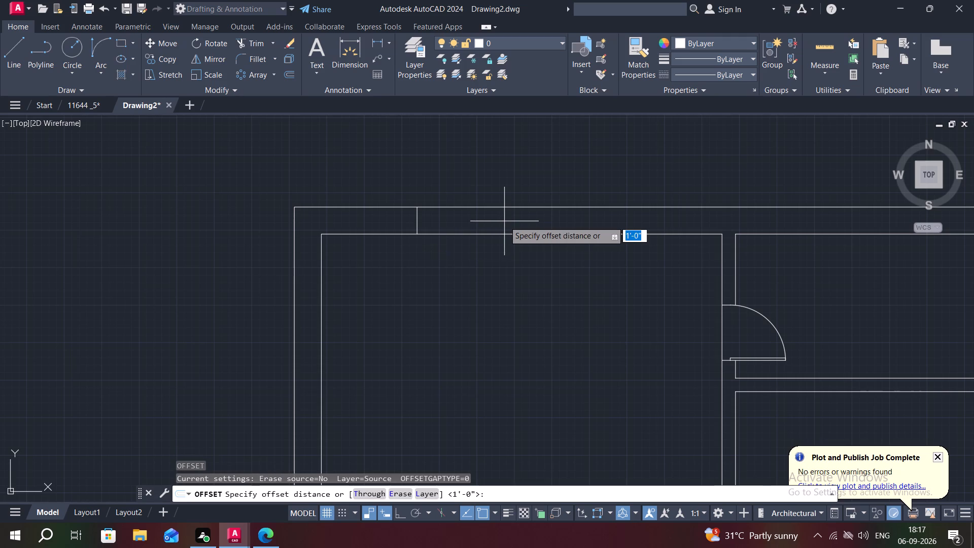
type("4'")
key("space")
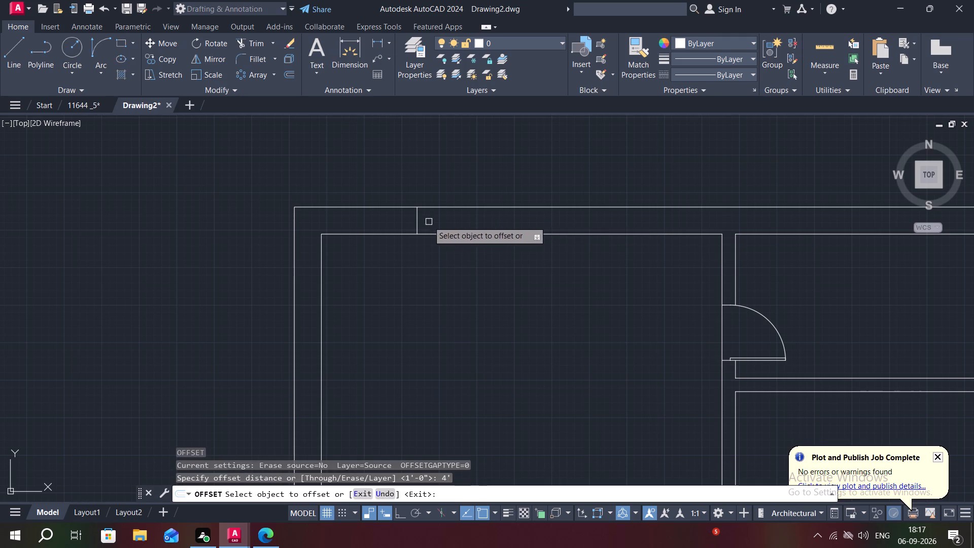
left_click(418, 218)
left_click(532, 215)
key("Escape")
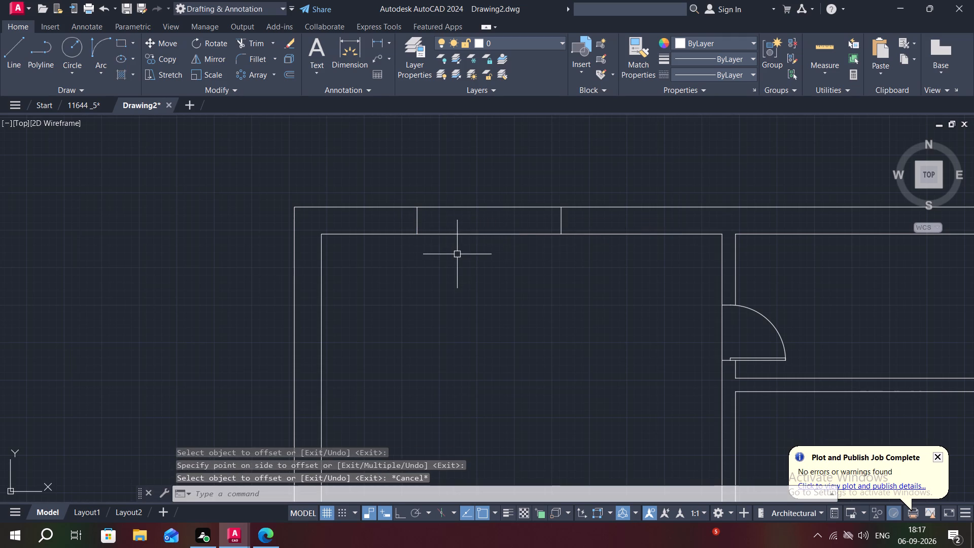
Draw the window's horizontal centre line between the midpoints of the two jamb lines.
key("l")
key("space")
left_click(416, 220)
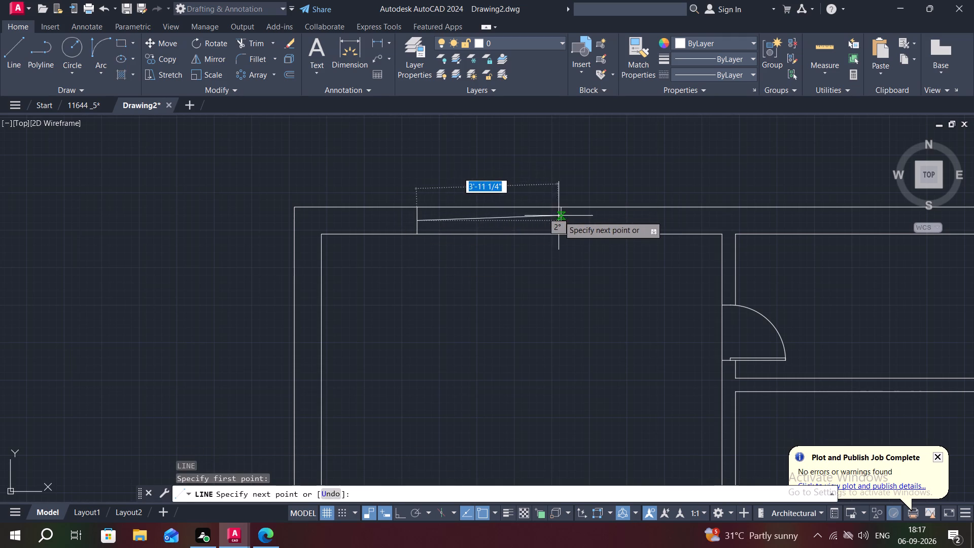
left_click(559, 220)
key("Escape")
scroll(607, 282, "down", 1)
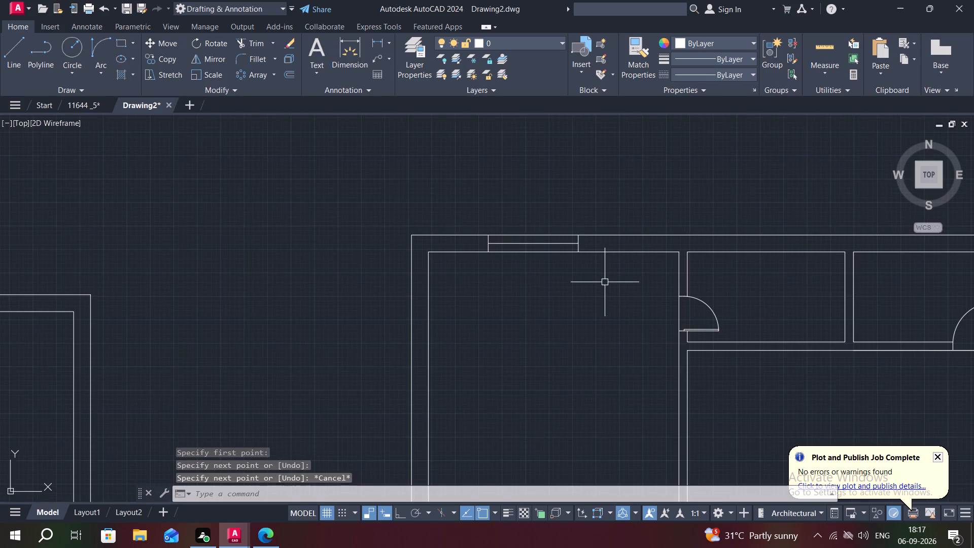
Draw a short window jamb line across the top outer wall above the first small upper room.
middle_click_drag(602, 281, 514, 321)
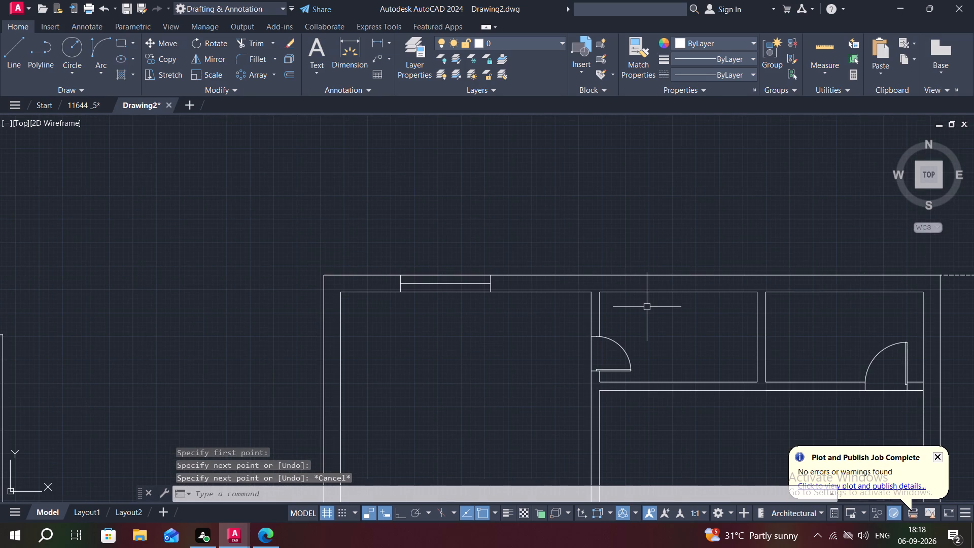
type("L")
key("space")
left_click(649, 273)
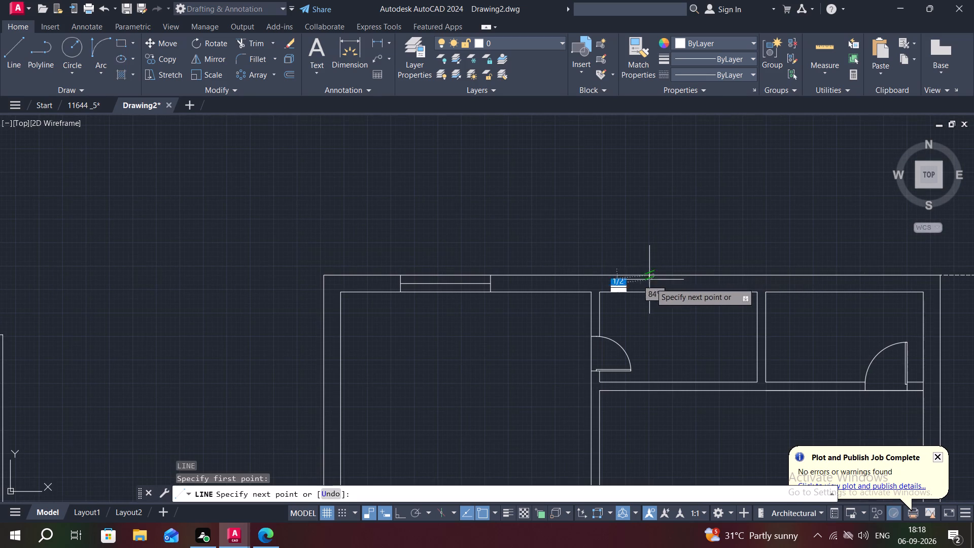
left_click(651, 291)
key("Escape")
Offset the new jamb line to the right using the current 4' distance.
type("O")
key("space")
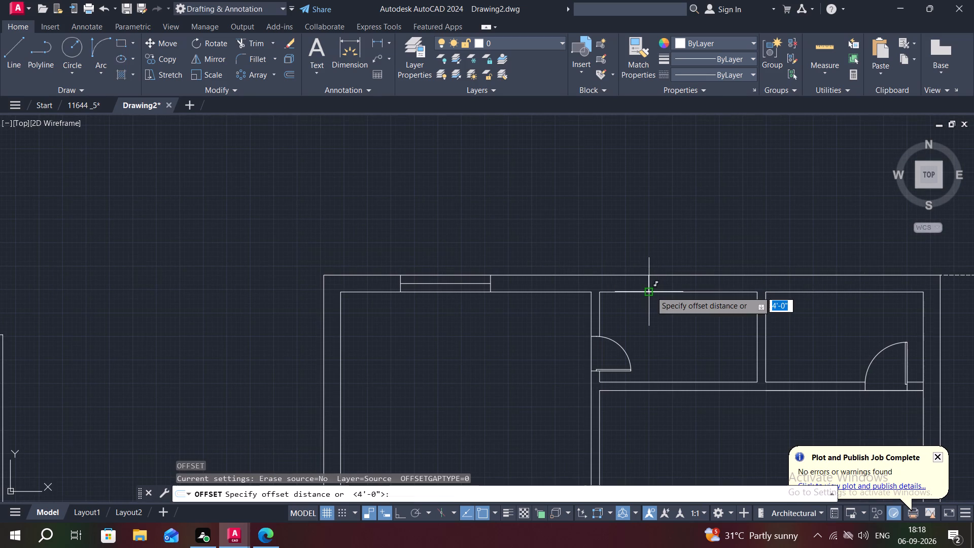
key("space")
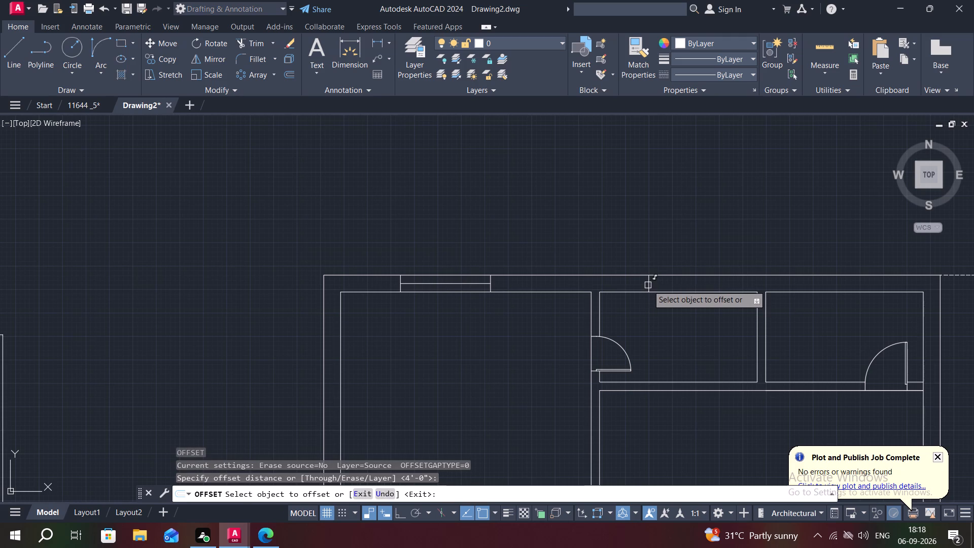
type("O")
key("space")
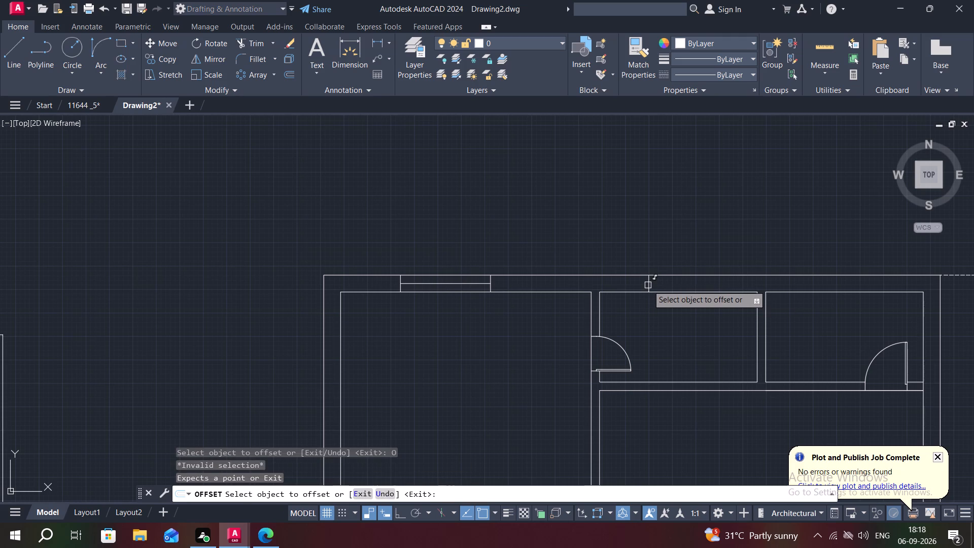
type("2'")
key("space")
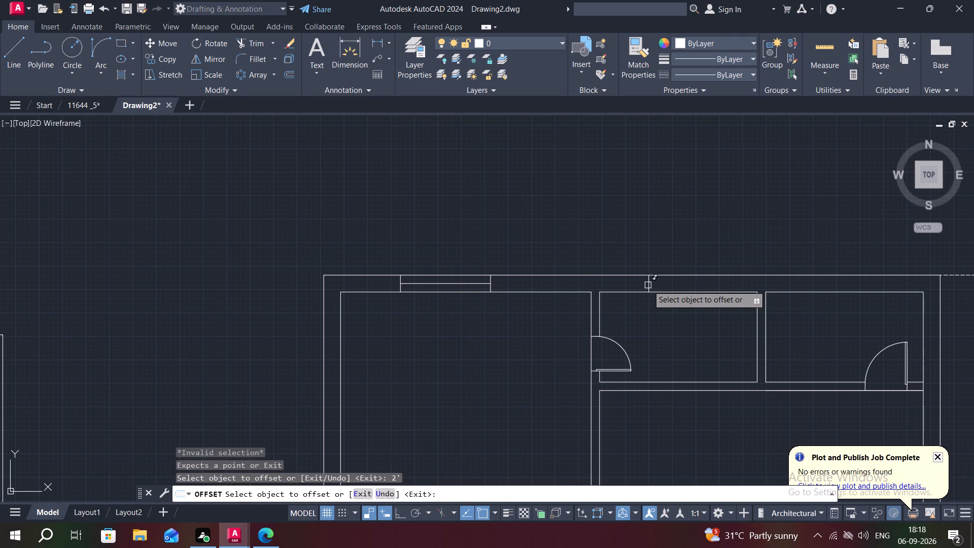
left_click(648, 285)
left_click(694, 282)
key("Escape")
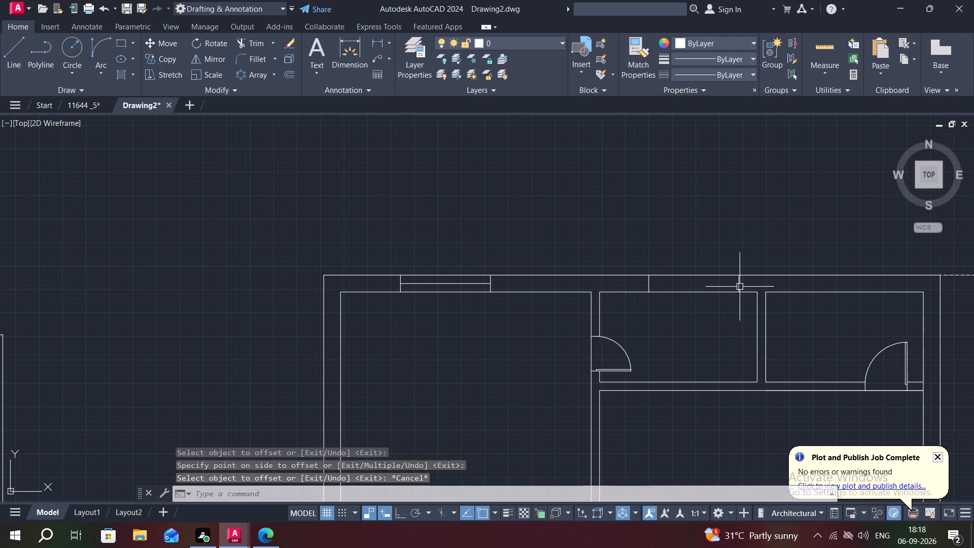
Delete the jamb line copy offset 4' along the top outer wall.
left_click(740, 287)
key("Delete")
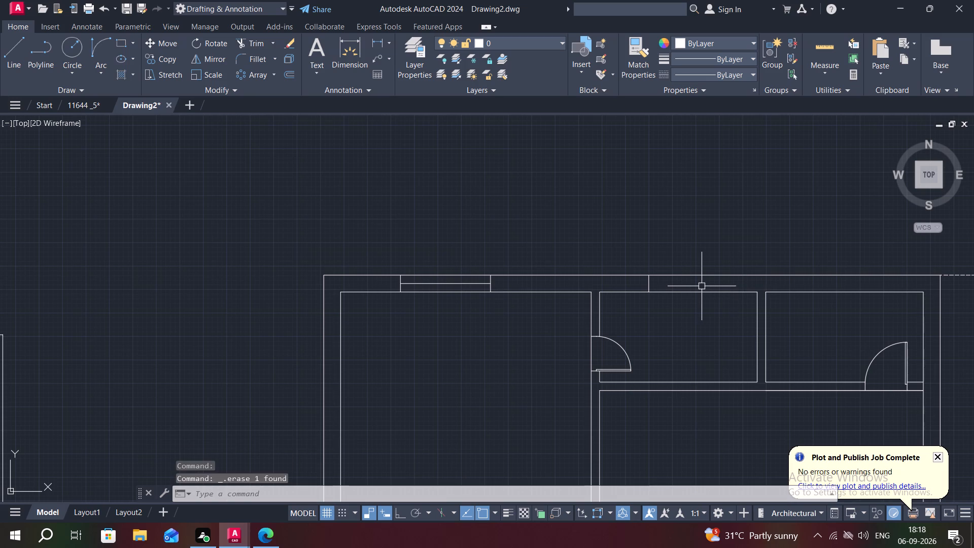
Offset the small room's window jamb line 2' to the right along the top outer wall.
type("O 3")
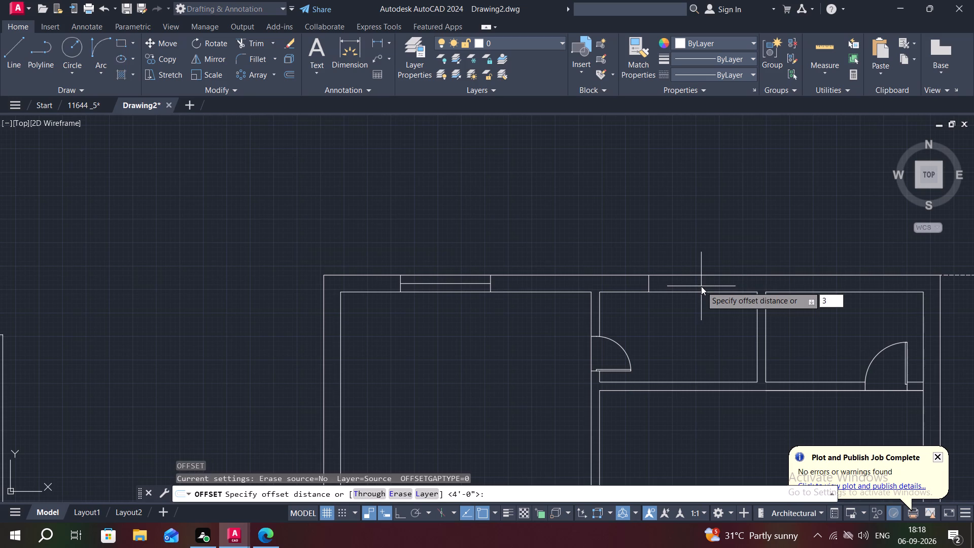
key("BackSpace")
type("2'")
key("Return")
left_click(648, 285)
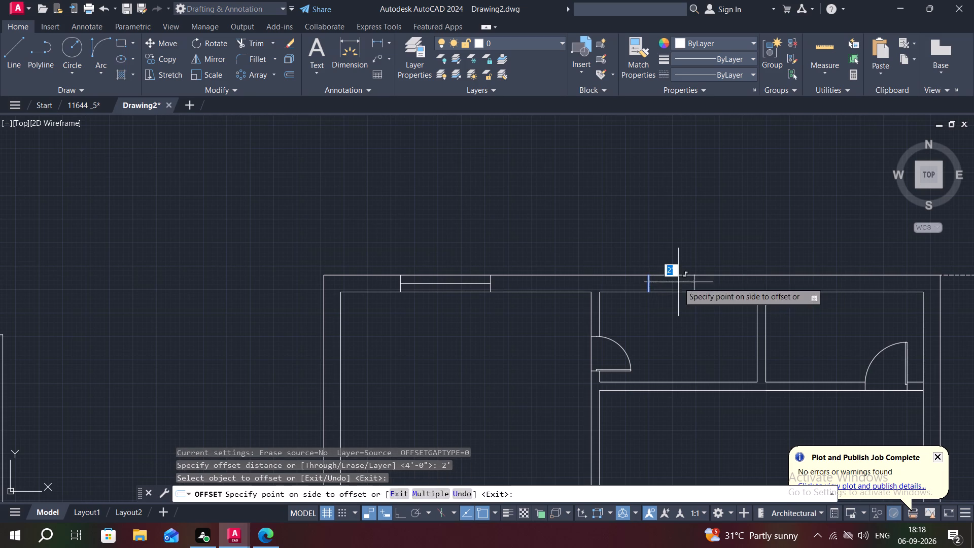
left_click(710, 284)
key("Escape")
Draw the small room window's horizontal centre line between its two jamb lines.
key("l")
key("space")
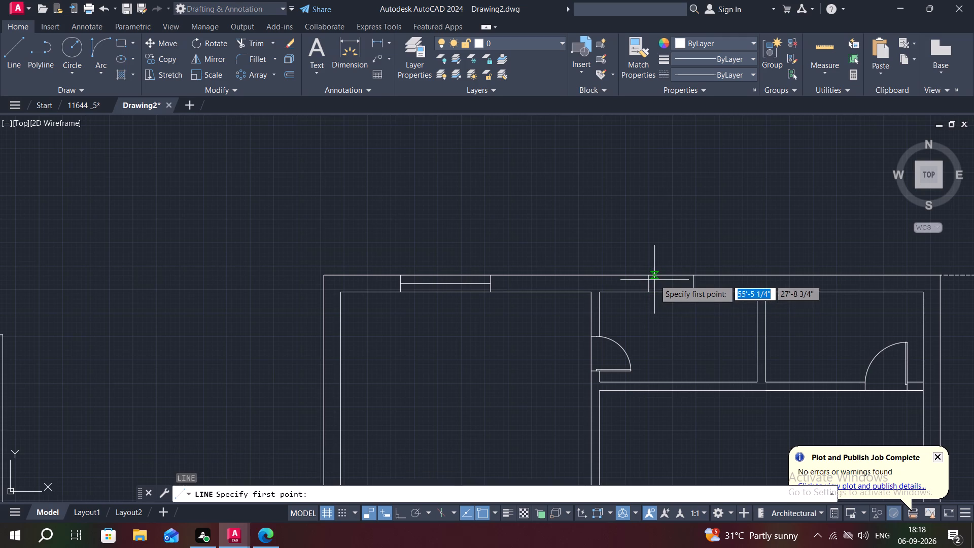
left_click(651, 281)
left_click(692, 281)
key("Escape")
middle_click_drag(711, 313, 656, 326)
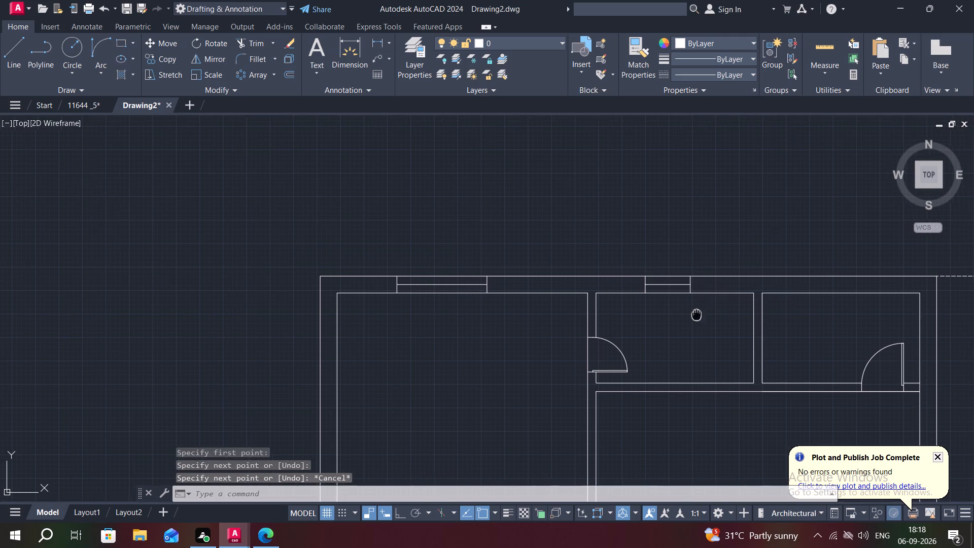
Draw a vertical 9" window jamb line across the top outer wall above the upper-right small room.
middle_click_drag(656, 326, 578, 357)
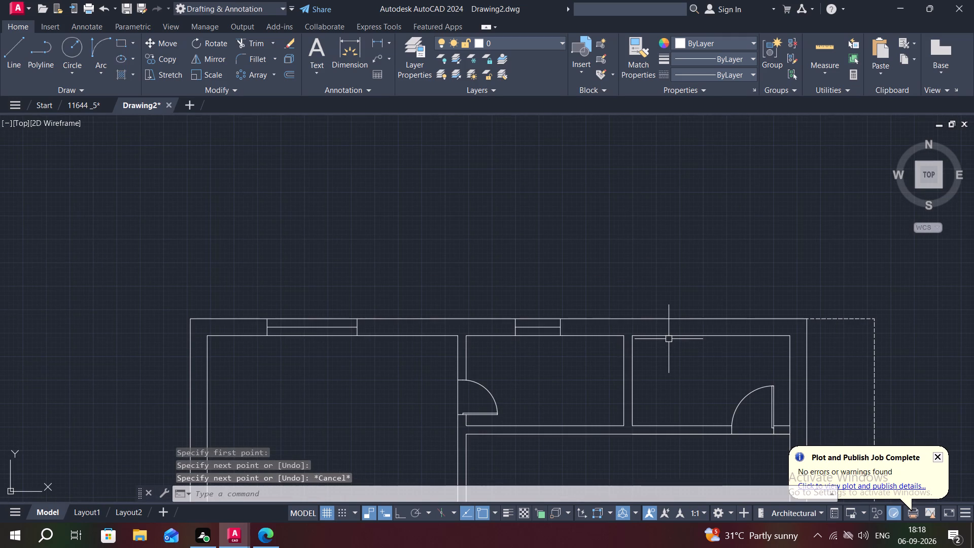
type("L")
key("space")
left_click(680, 334)
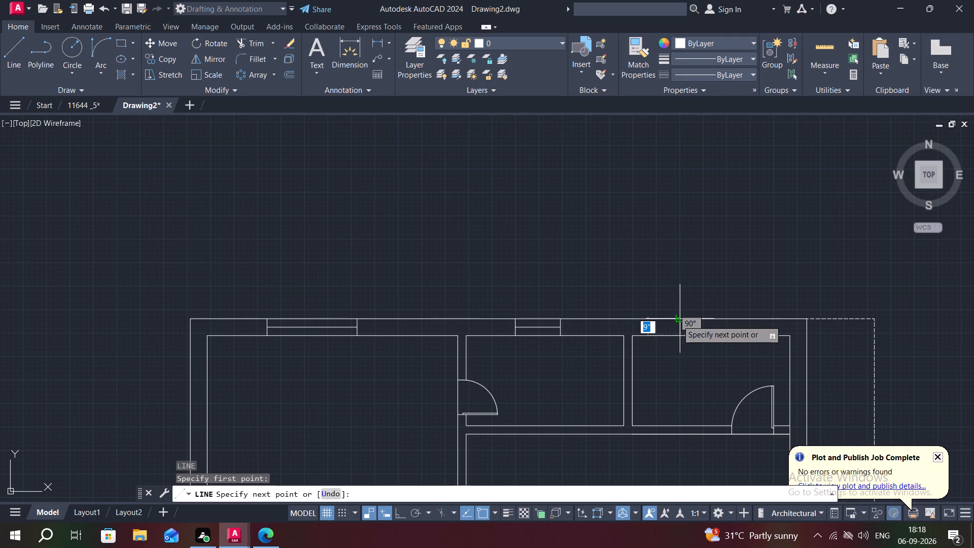
left_click(677, 318)
key("Escape")
Offset the upper-right small room's jamb line 2' to the right along the top outer wall.
type("O")
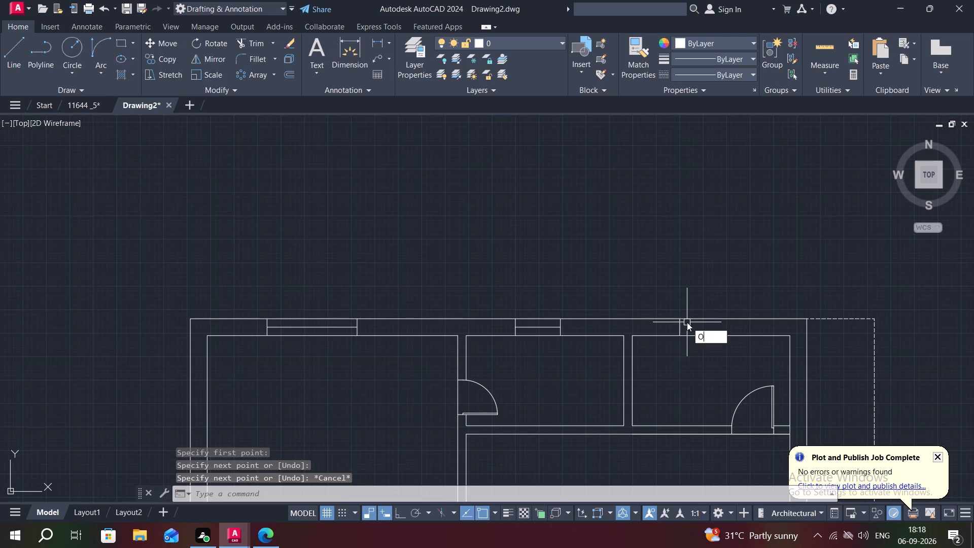
key("space")
key("space")
left_click(681, 324)
left_click(724, 328)
key("Escape")
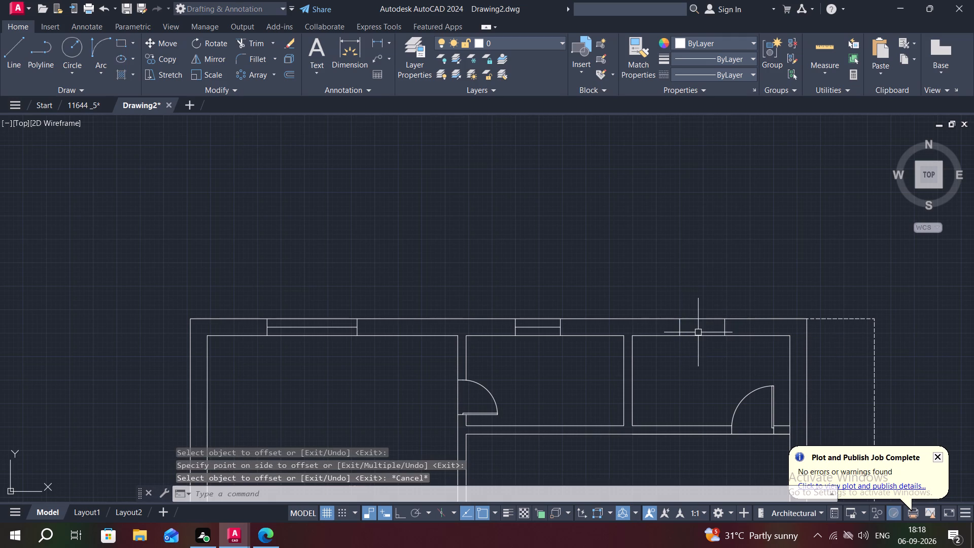
Draw the upper-right small room window's horizontal centre line between its two jamb lines.
key("l")
key("space")
left_click(675, 327)
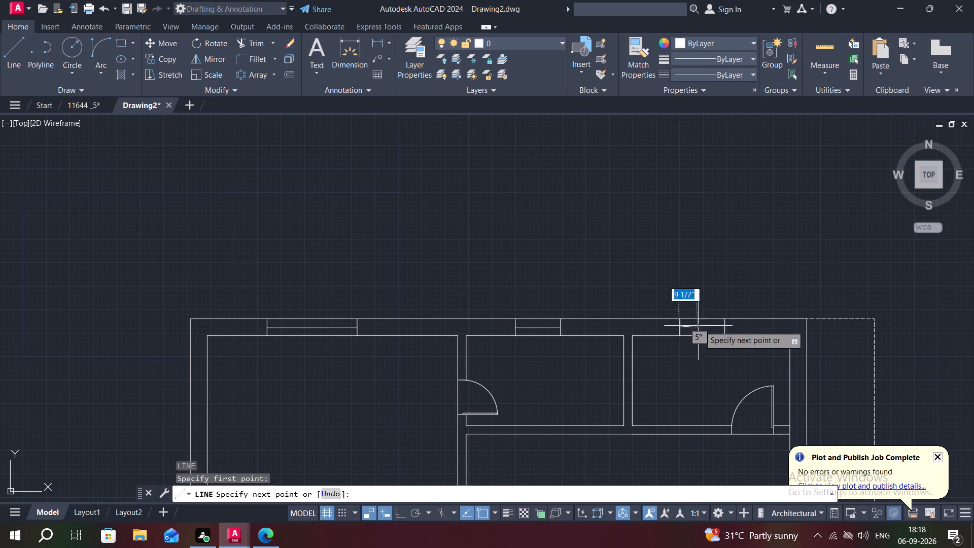
left_click(726, 326)
key("Escape")
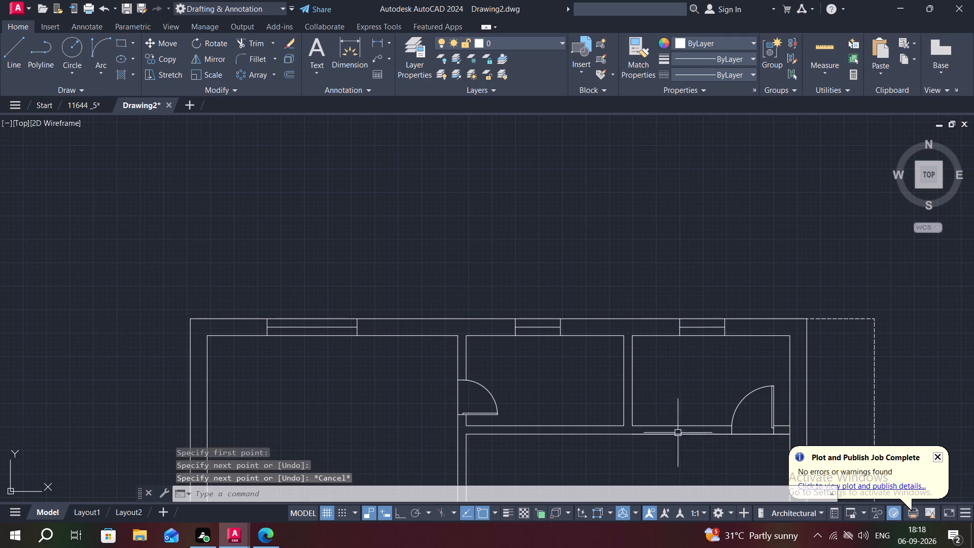
Draw a horizontal window jamb line across the left outer wall of the large upper-left room.
middle_click_drag(628, 436, 747, 290)
middle_click_drag(364, 428, 461, 387)
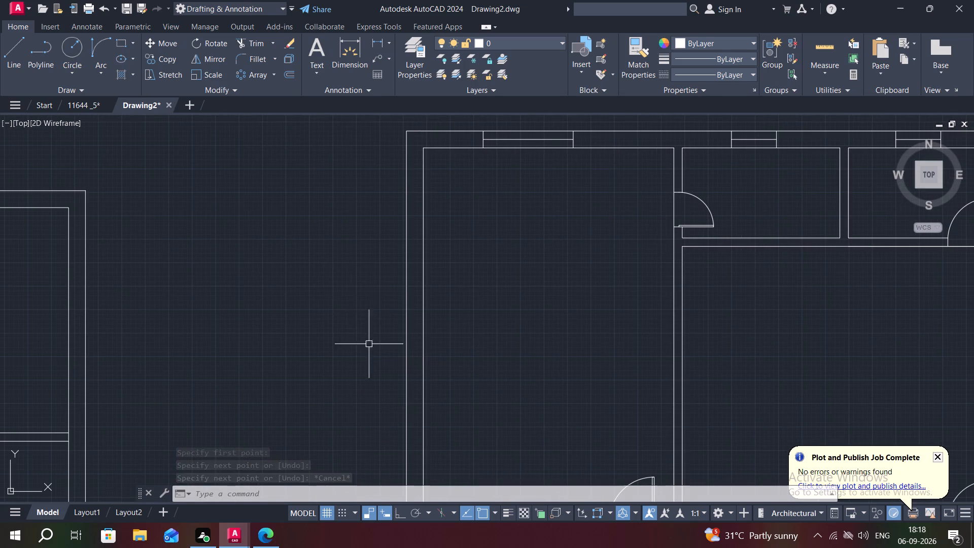
key("l")
key("space")
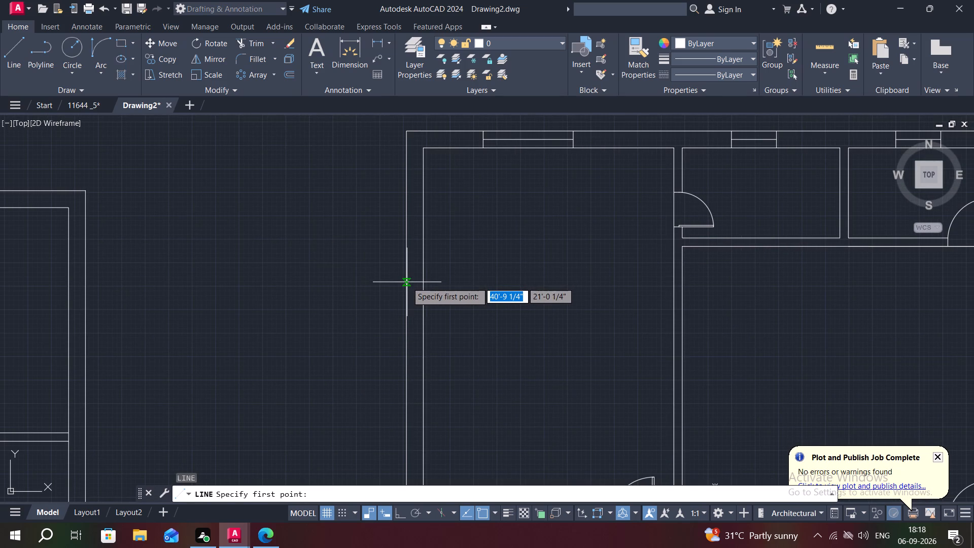
left_click(405, 286)
left_click(424, 286)
key("Escape")
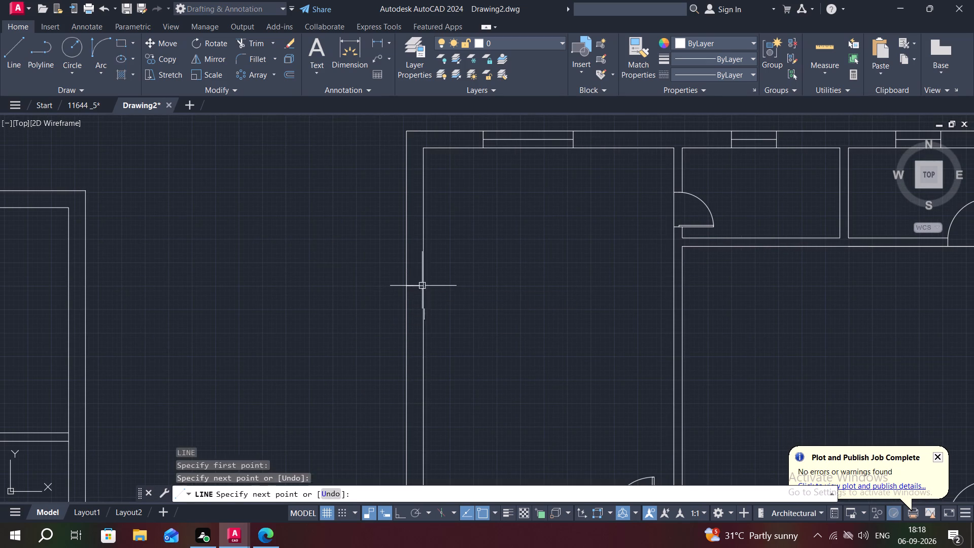
Offset the large upper-left room's new jamb line 4' downward along the left outer wall.
type("O")
key("space")
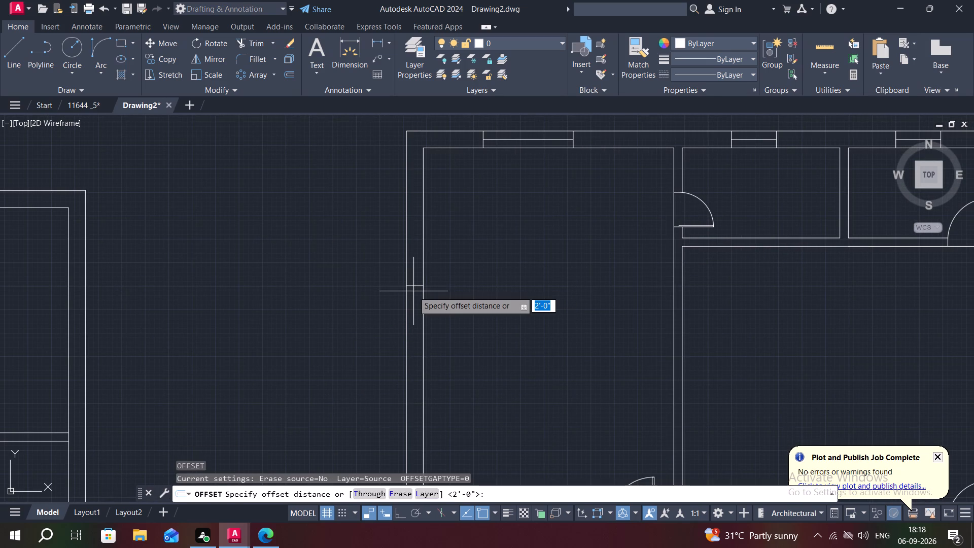
type("4'")
key("space")
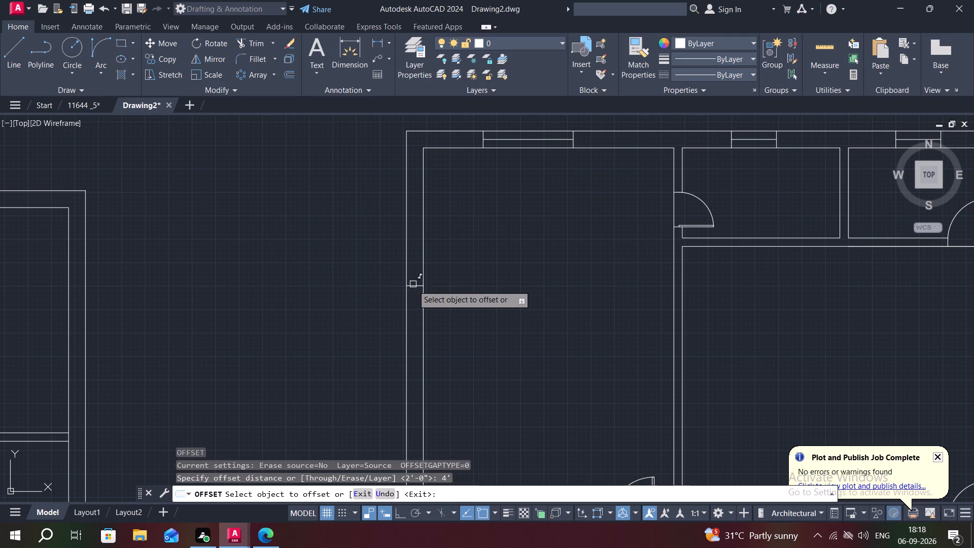
left_click(413, 285)
left_click(415, 347)
key("Escape")
Draw the vertical centre line of the large upper-left room's left-wall window between its two jamb lines.
key("l")
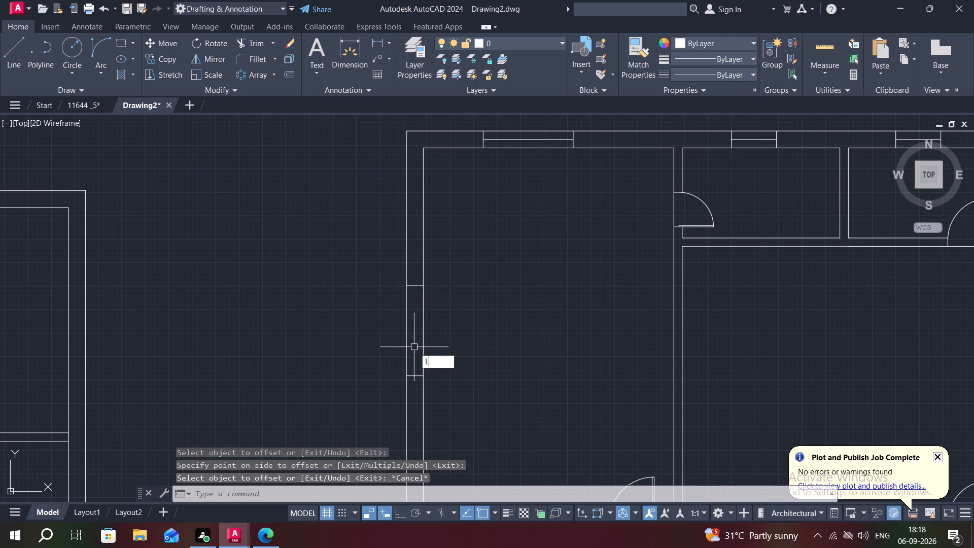
key("space")
left_click(412, 372)
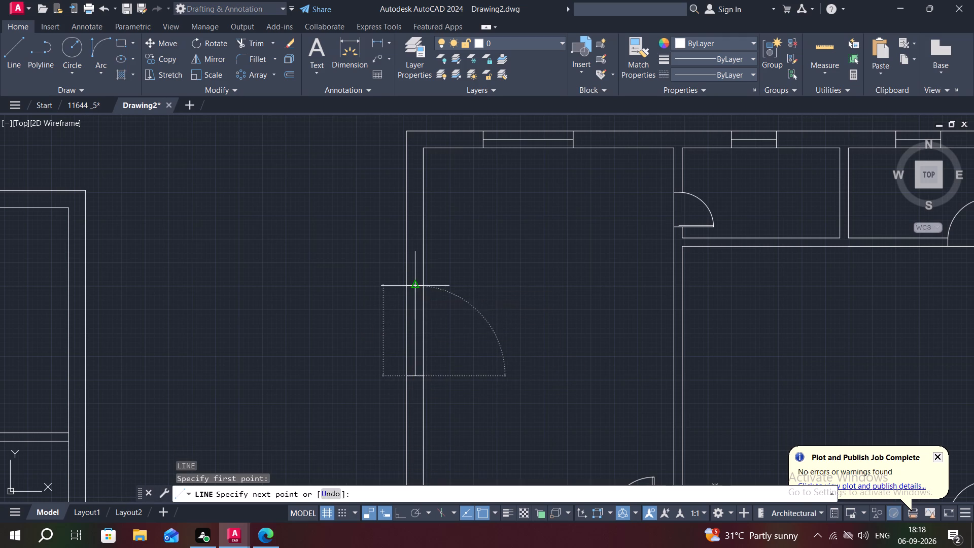
left_click(415, 286)
key("Escape")
Draw a horizontal window jamb line across the left outer wall of the small room below the large upper-left room.
middle_click_drag(429, 352, 467, 205)
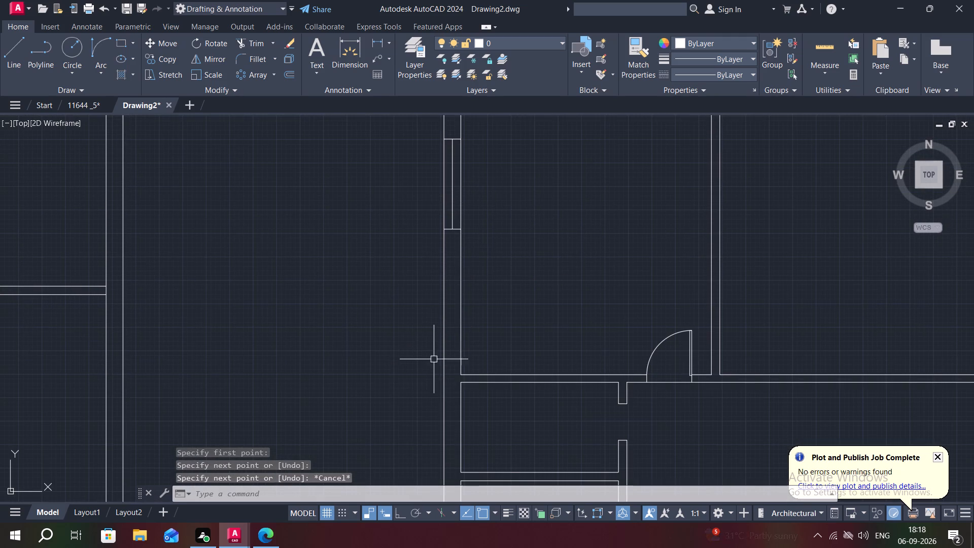
key("l")
key("space")
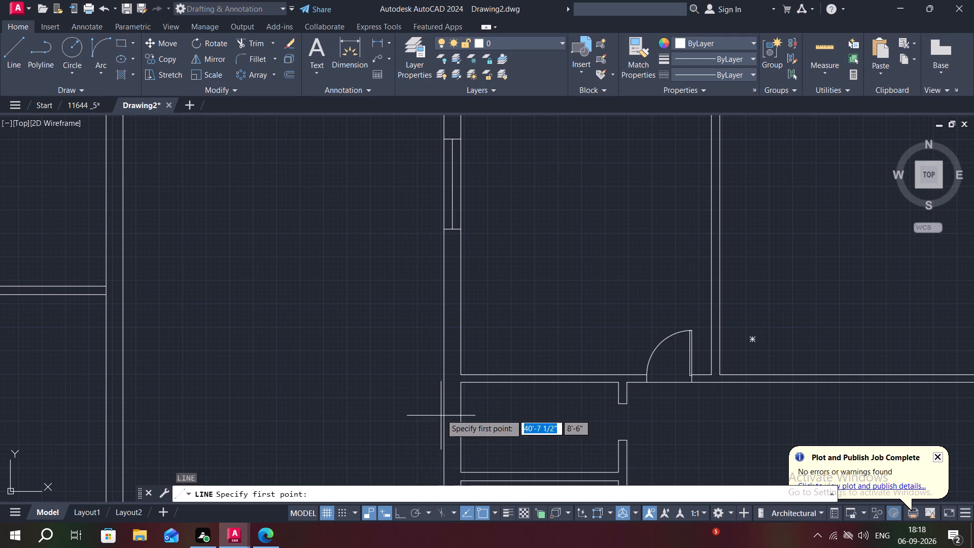
left_click(444, 401)
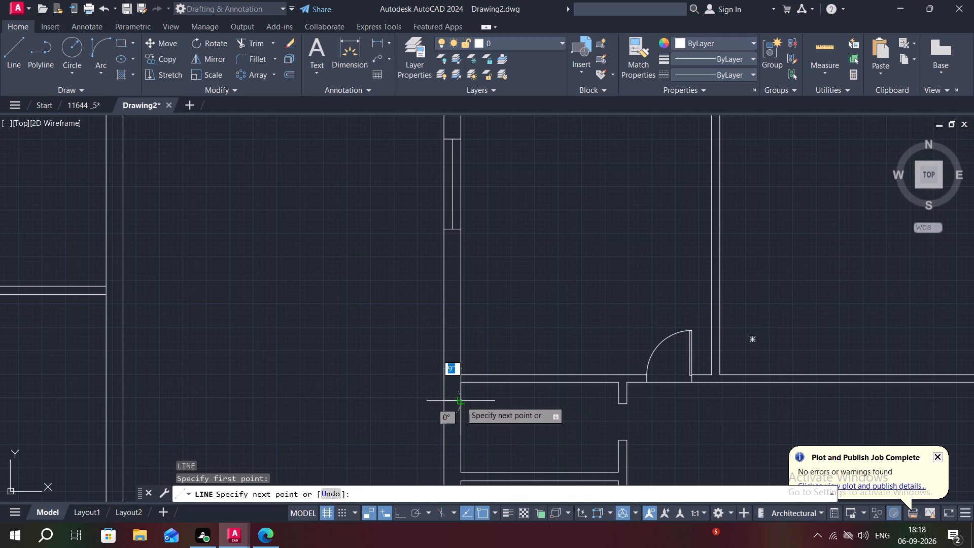
left_click(461, 401)
key("Escape")
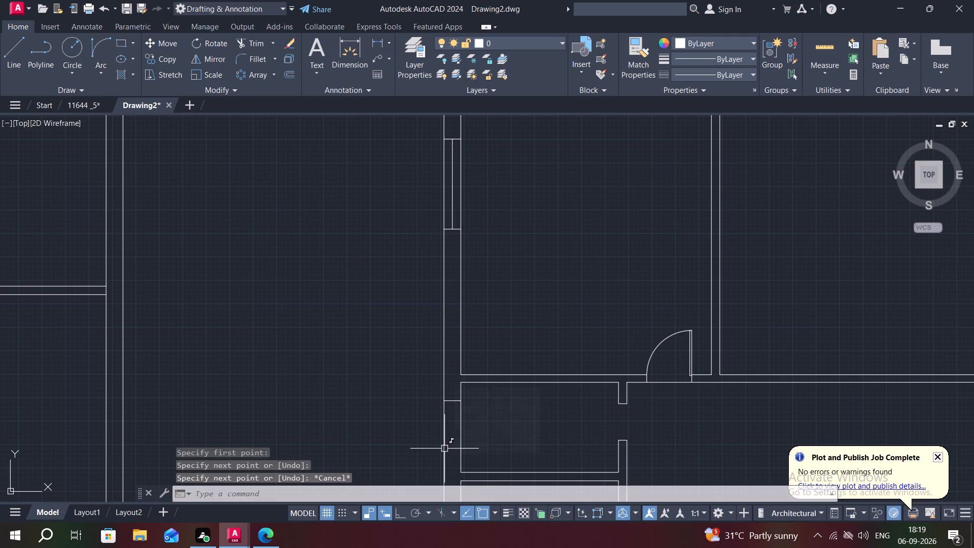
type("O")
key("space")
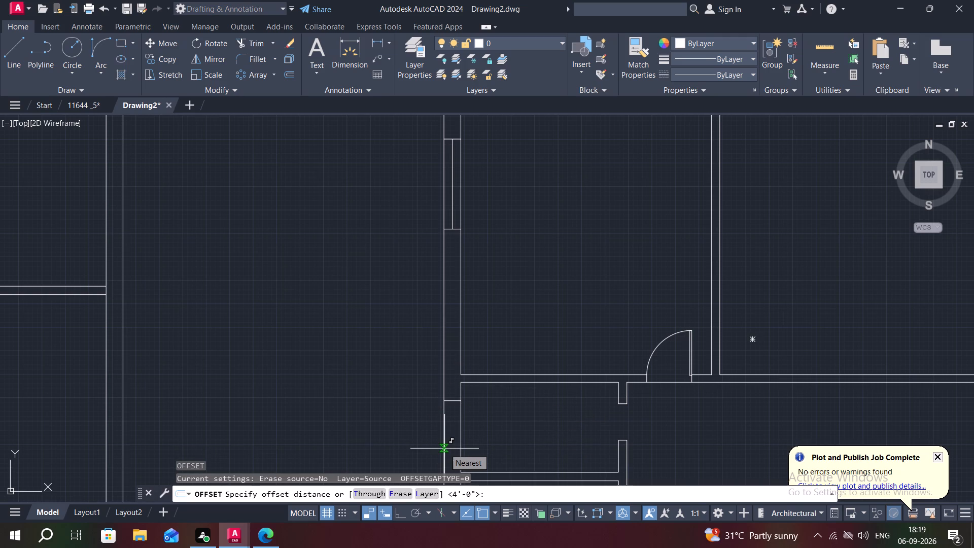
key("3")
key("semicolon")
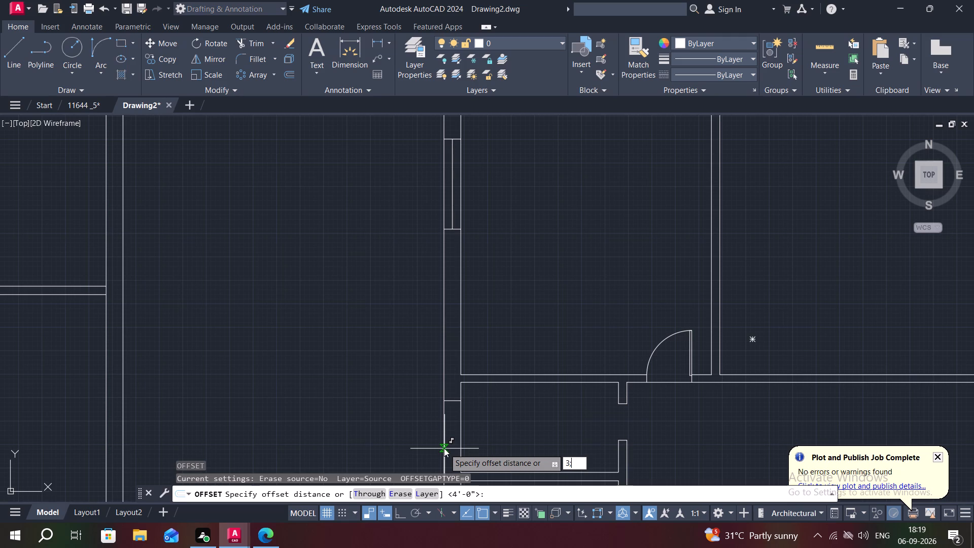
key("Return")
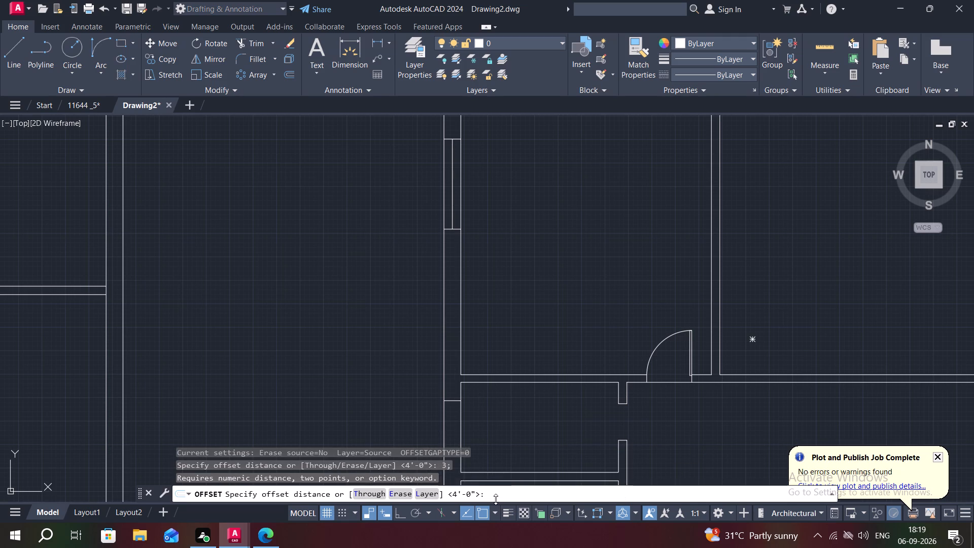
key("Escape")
Offset the small left room's window jamb line 2' downward along the left outer wall.
type("O")
key("space")
type("2'")
key("space")
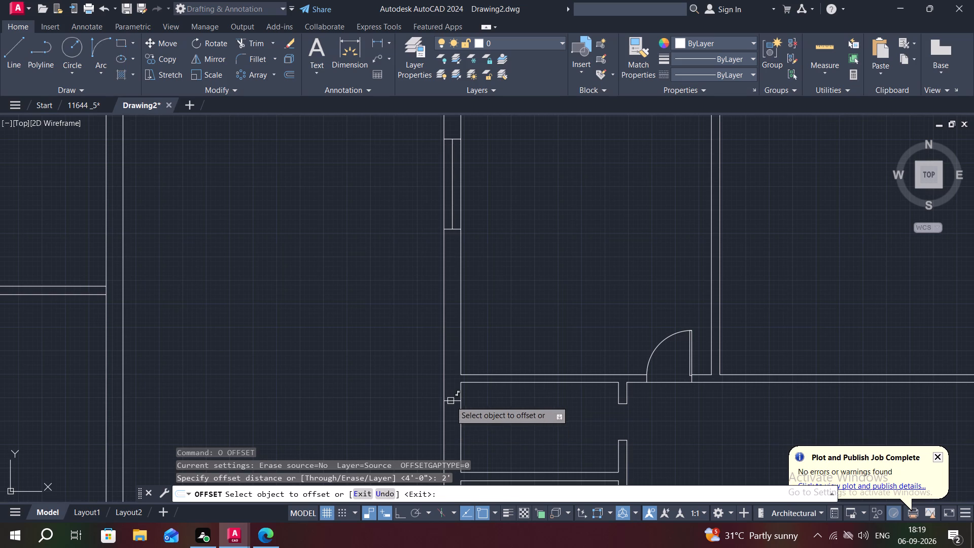
left_click(450, 401)
left_click(460, 454)
key("Escape")
middle_click_drag(475, 452, 503, 367)
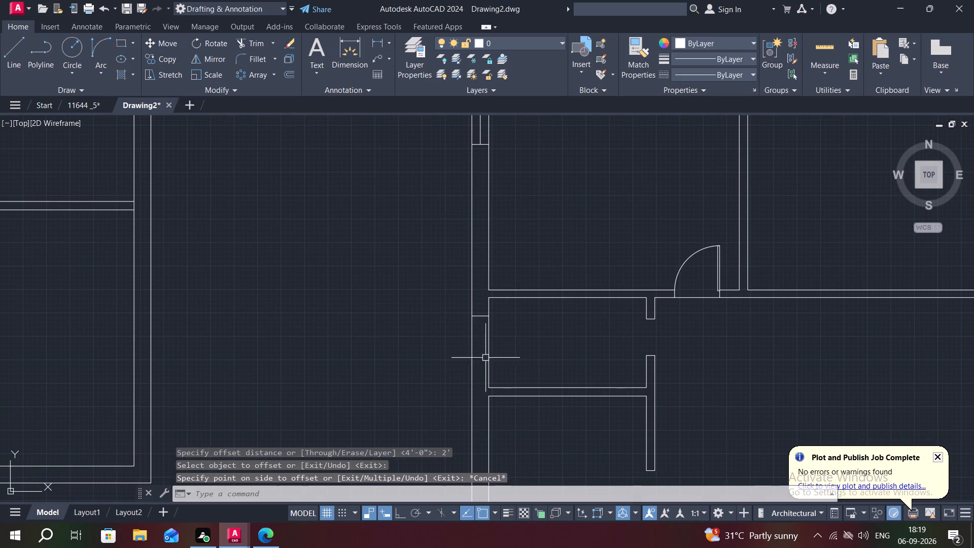
key("space")
key("space")
left_click(482, 318)
left_click(480, 373)
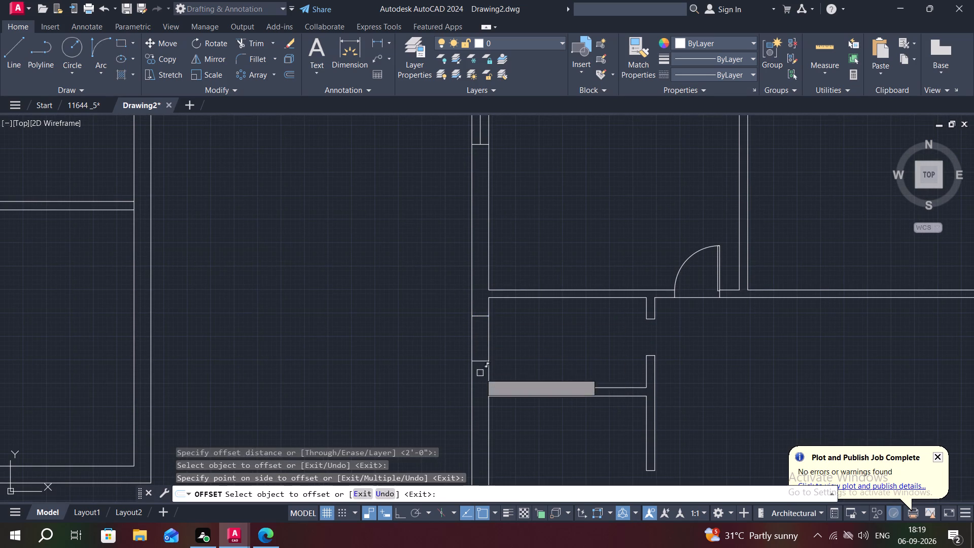
key("Escape")
Draw the small left room window's vertical centre line between its two jamb lines.
key("l")
key("space")
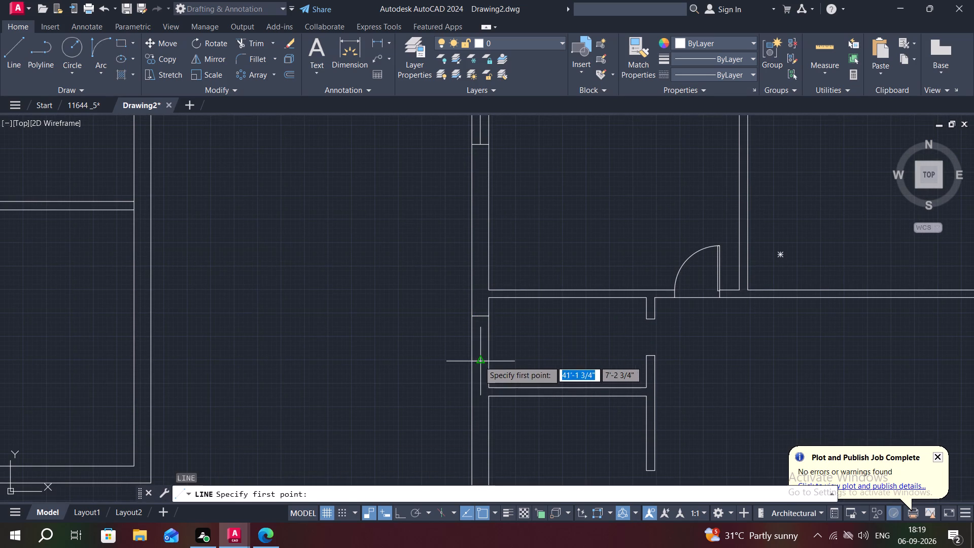
left_click(480, 361)
left_click(481, 315)
key("Escape")
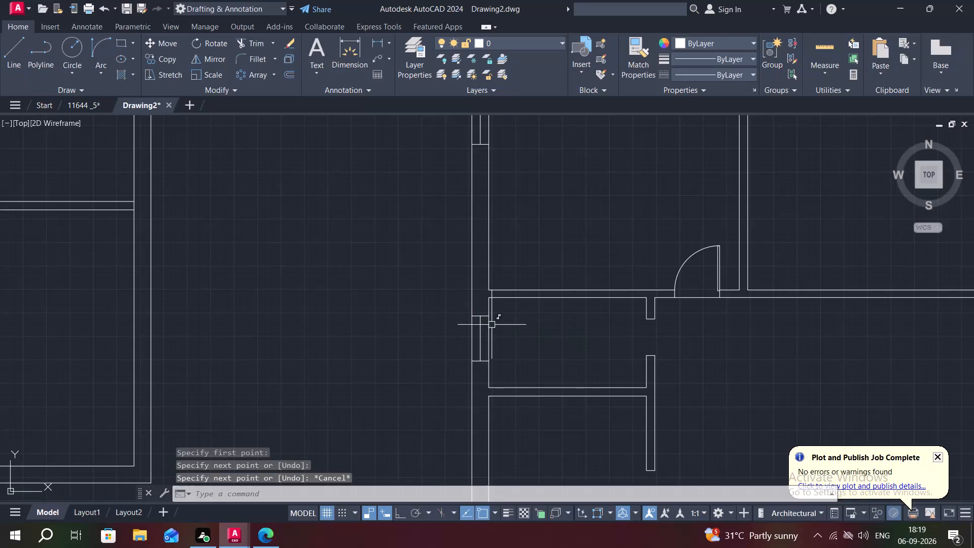
Draw two horizontal window jamb lines about 3'-7 1/2" apart across the left outer wall of the lower-left room above the staircase.
scroll(520, 392, "down", 1)
middle_click_drag(531, 419, 518, 285)
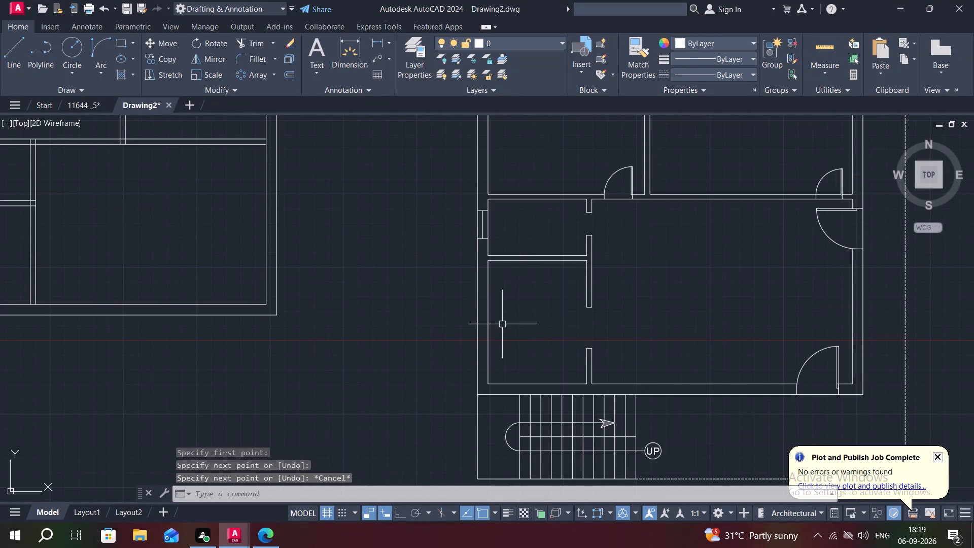
key("l")
key("space")
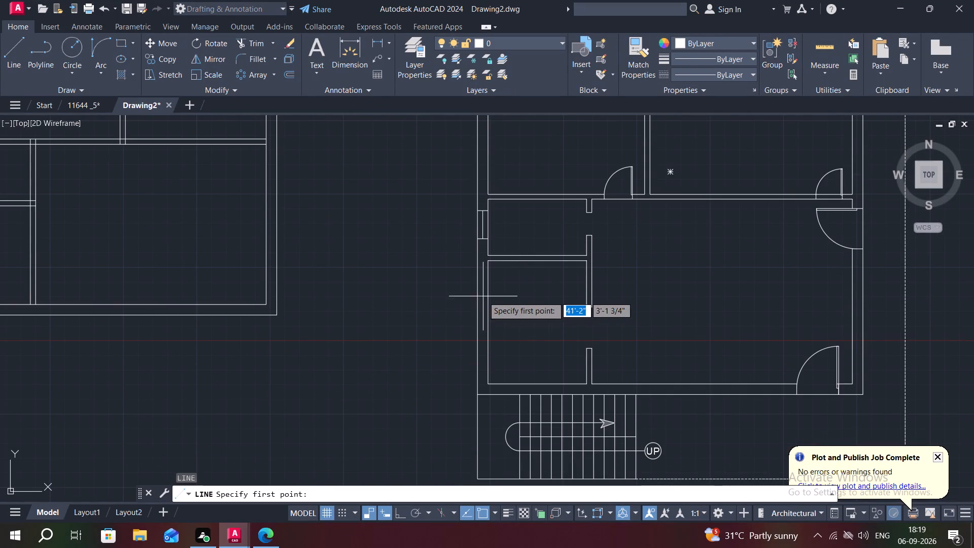
left_click(477, 293)
left_click(486, 292)
key("Escape")
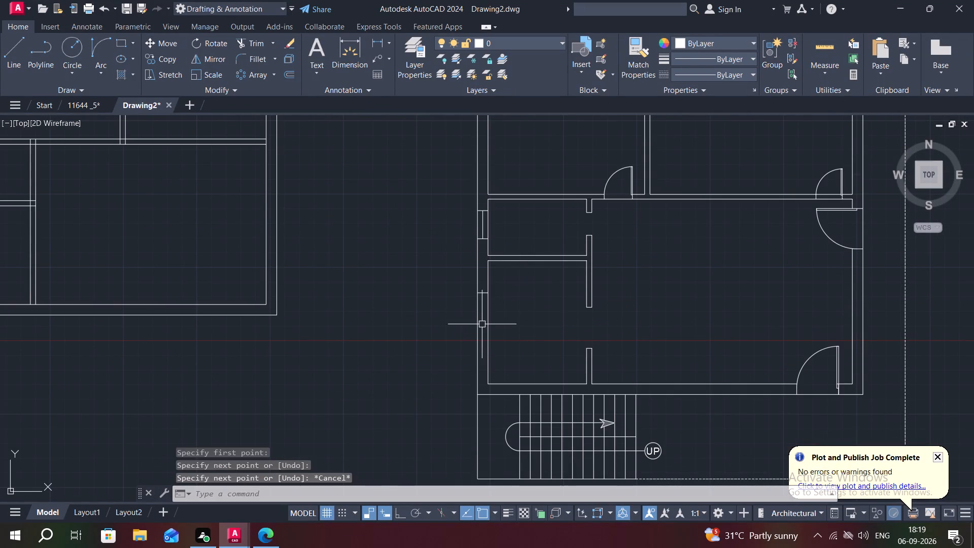
key("space")
left_click(477, 344)
left_click(492, 345)
key("Escape")
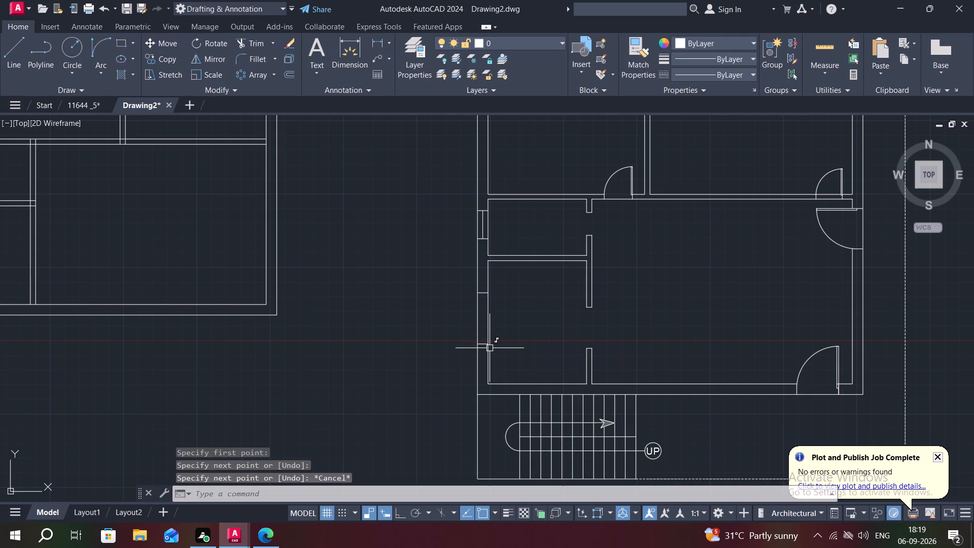
Draw the lower-left room window's vertical centre line between its two jamb lines.
key("l")
key("space")
left_click(480, 342)
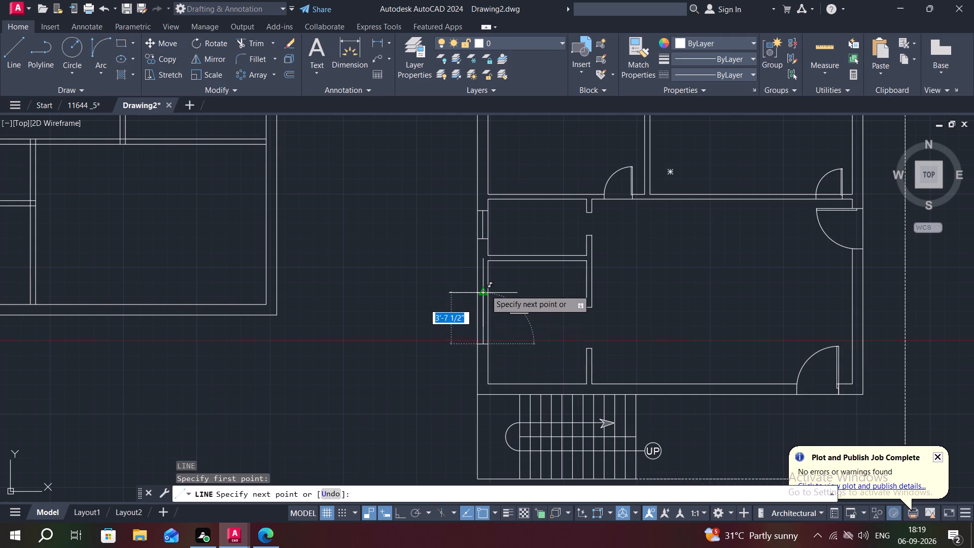
left_click(485, 290)
key("Escape")
Draw two horizontal window jamb lines across the right outer wall of the large room above the right-side doors.
middle_click_drag(540, 320, 377, 363)
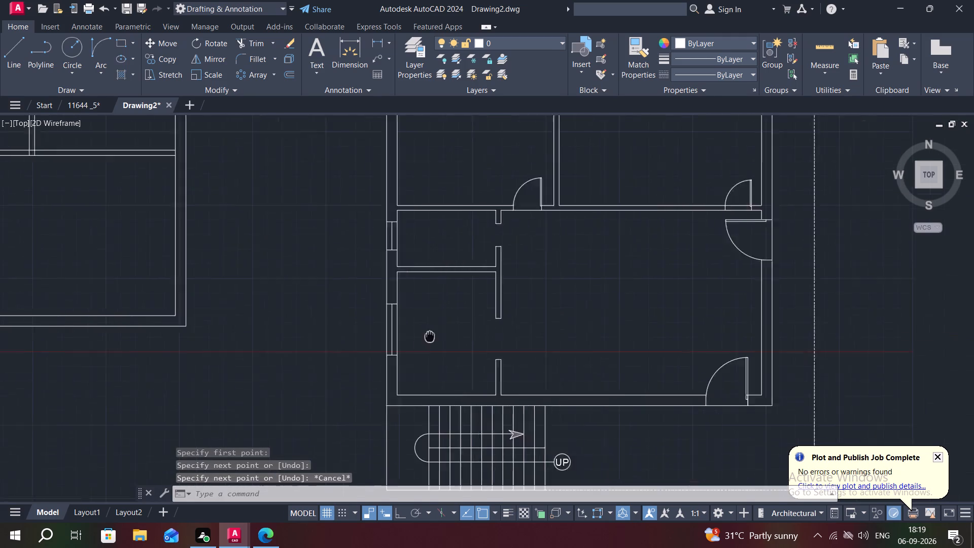
middle_click_drag(642, 423, 513, 447)
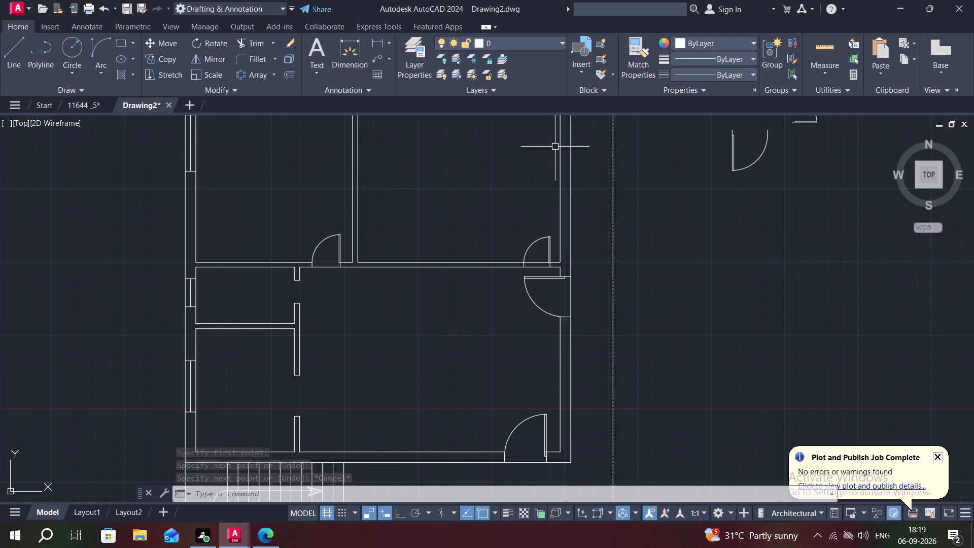
type("L")
key("space")
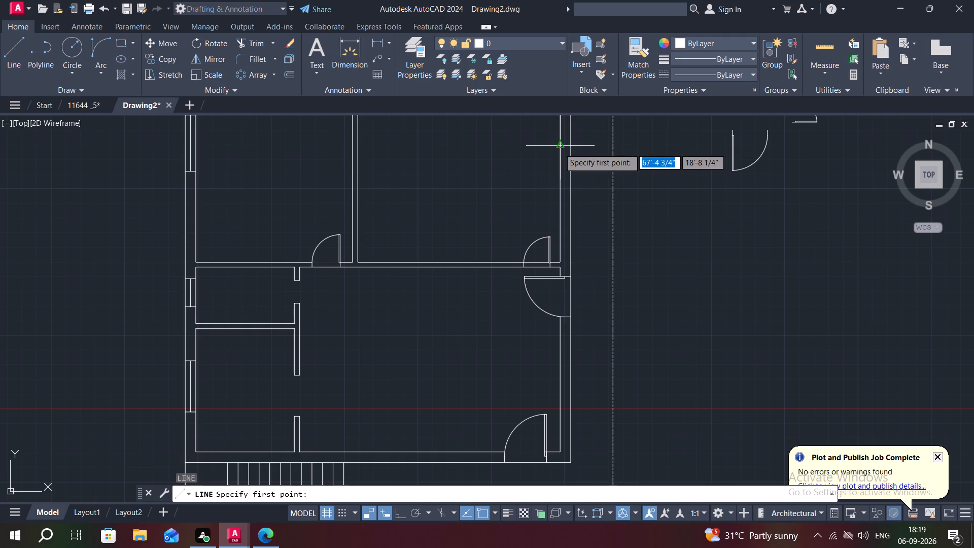
left_click(559, 148)
left_click(569, 148)
key("Escape")
key("space")
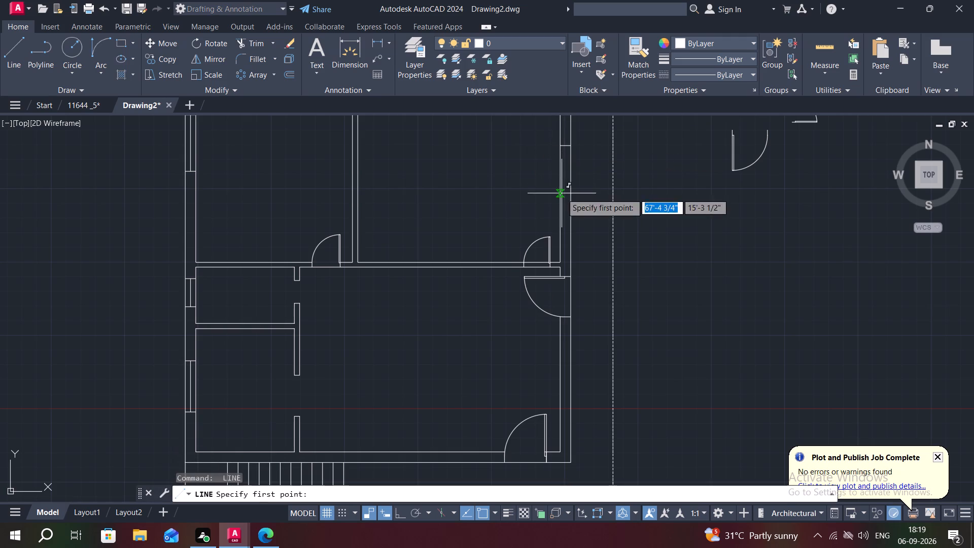
left_click(562, 193)
left_click(572, 192)
key("Escape")
Draw the vertical centre line between the two jamb lines of the large room's right outer wall window.
key("l")
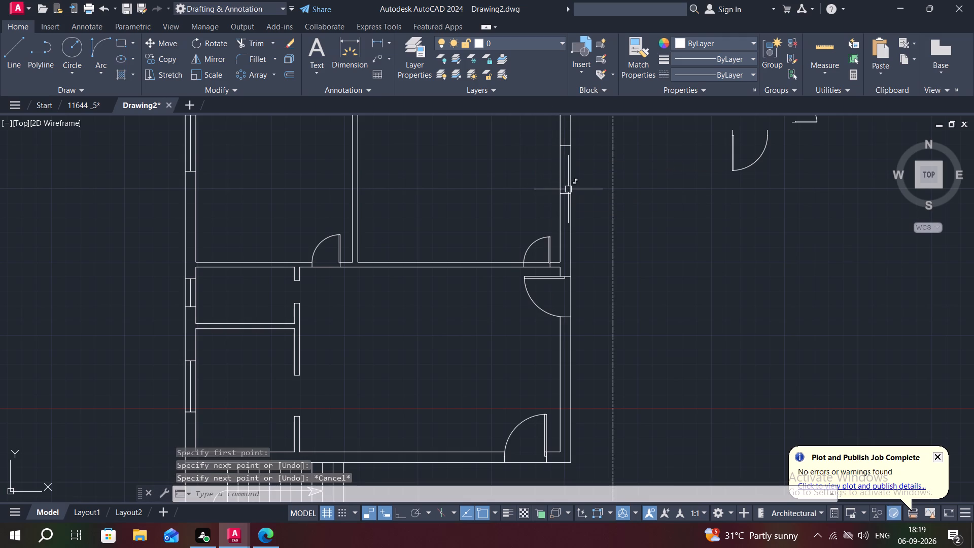
key("space")
left_click(565, 190)
left_click(564, 148)
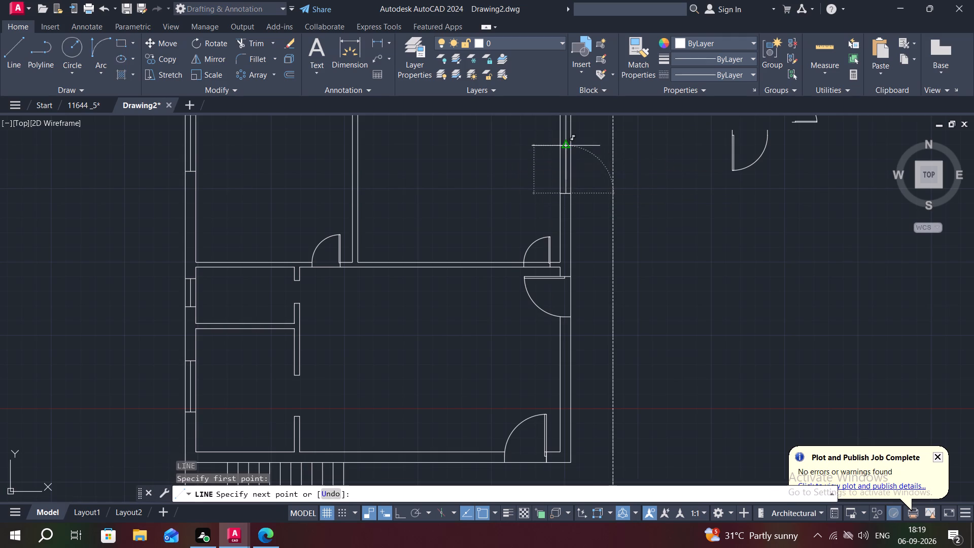
key("Escape")
Draw two horizontal window jamb lines across the right outer wall of the lower hall, below its side entrance door.
key("space")
left_click(558, 348)
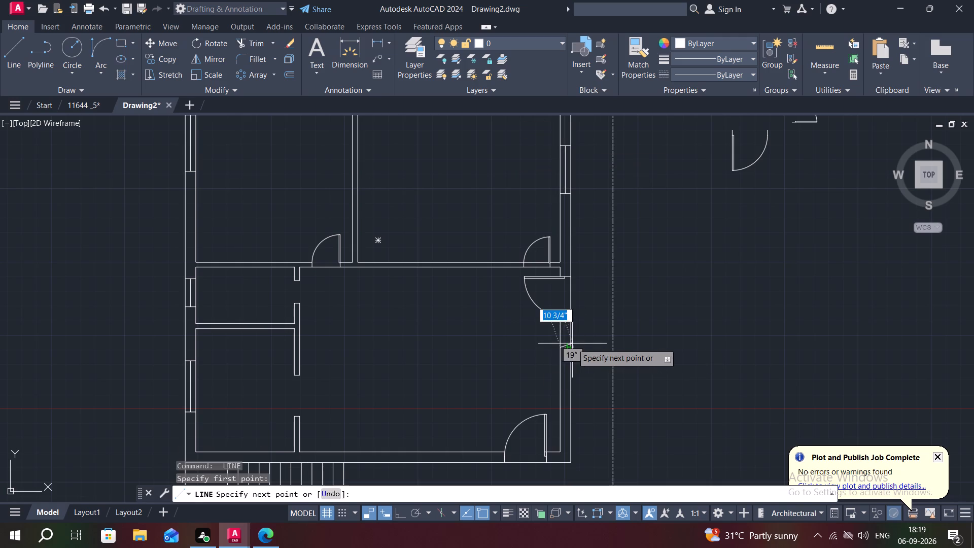
left_click(572, 344)
key("Escape")
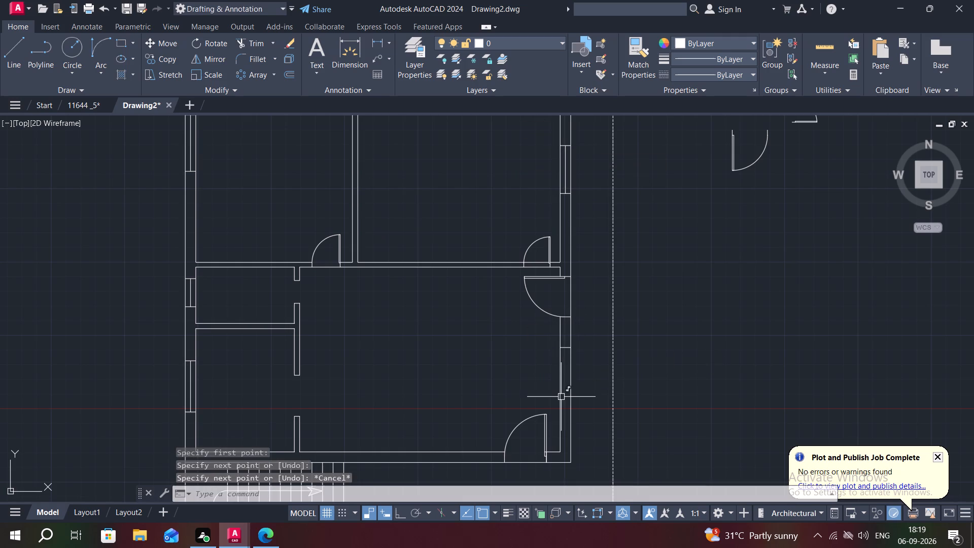
key("space")
left_click(561, 397)
scroll(573, 396, "up", 1)
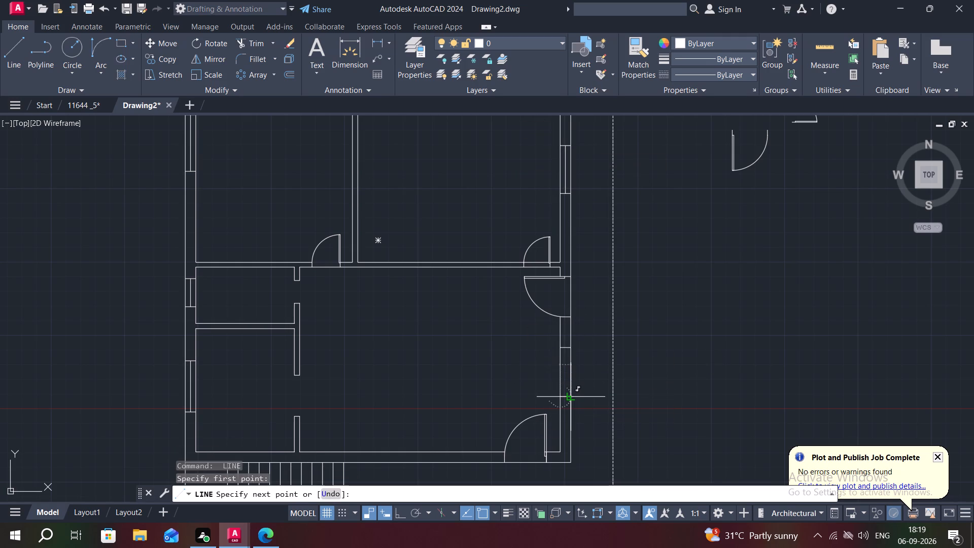
left_click(571, 396)
key("Escape")
Draw the lower hall window's vertical centre line between its two jamb lines in the right outer wall.
key("l")
key("space")
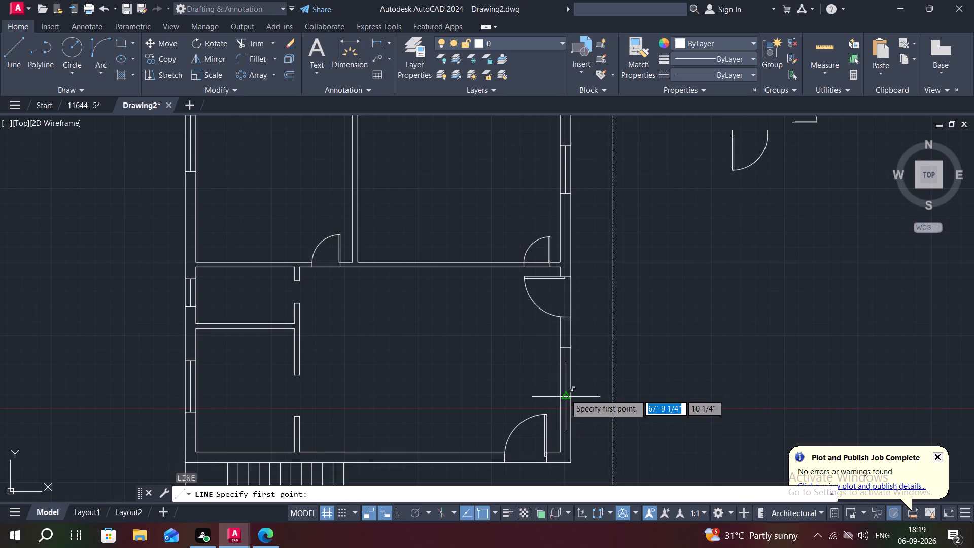
left_click(565, 394)
left_click(565, 351)
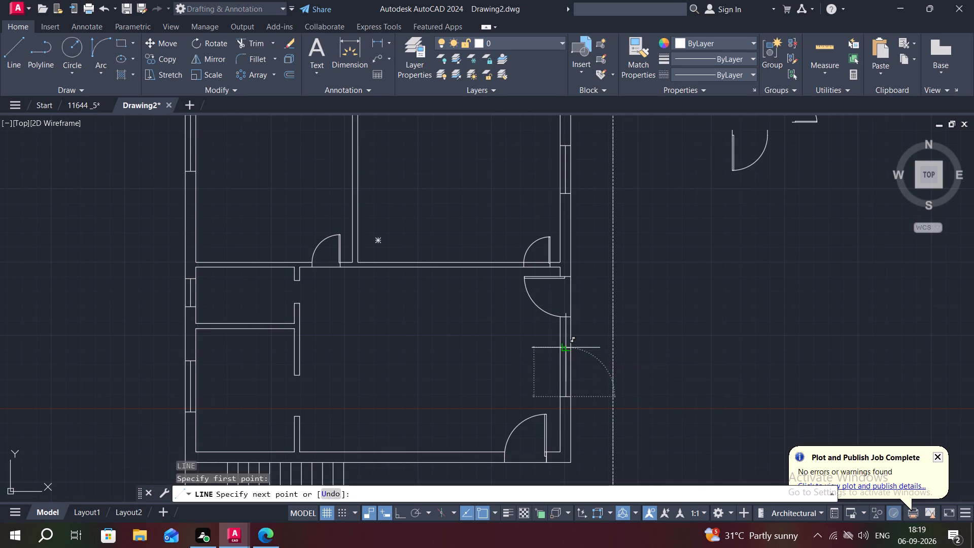
key("Escape")
In the 11644_5 drawing, copy the KITCHEN, HALL, BEDROOM 2, PUJA, LIVING / DINING HALL and TOILET labels to the clipboard.
scroll(514, 380, "down", 1)
middle_click_drag(459, 370, 541, 366)
scroll(528, 363, "down", 1)
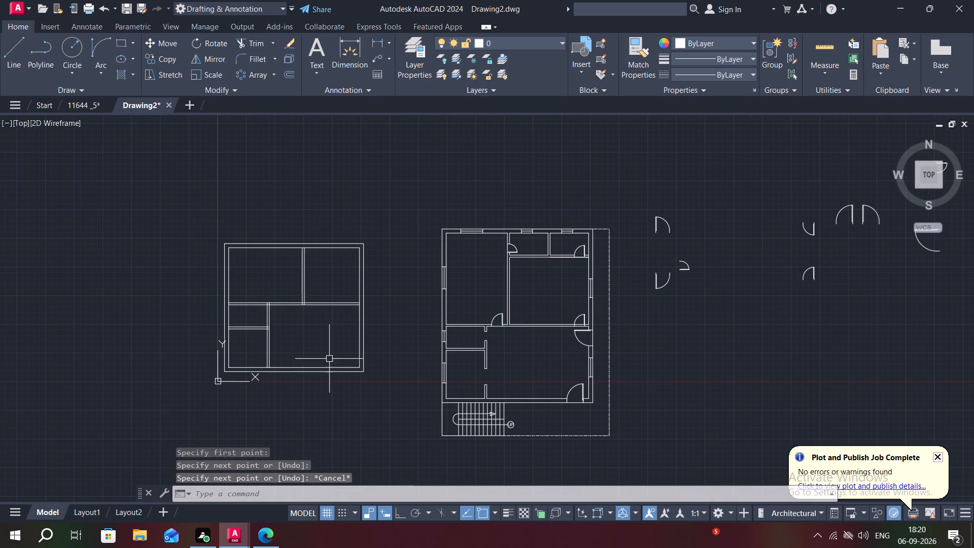
left_click(72, 105)
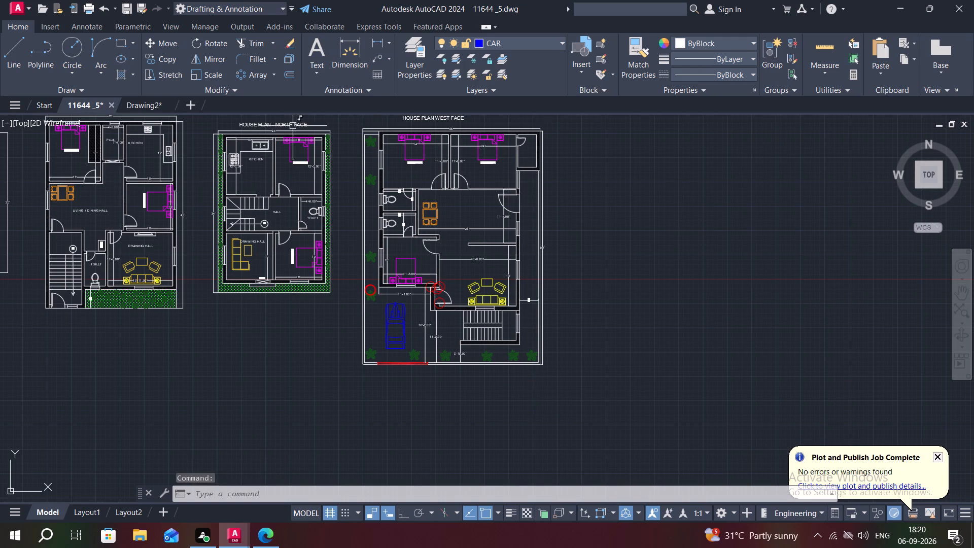
scroll(265, 160, "up", 3)
left_click(248, 156)
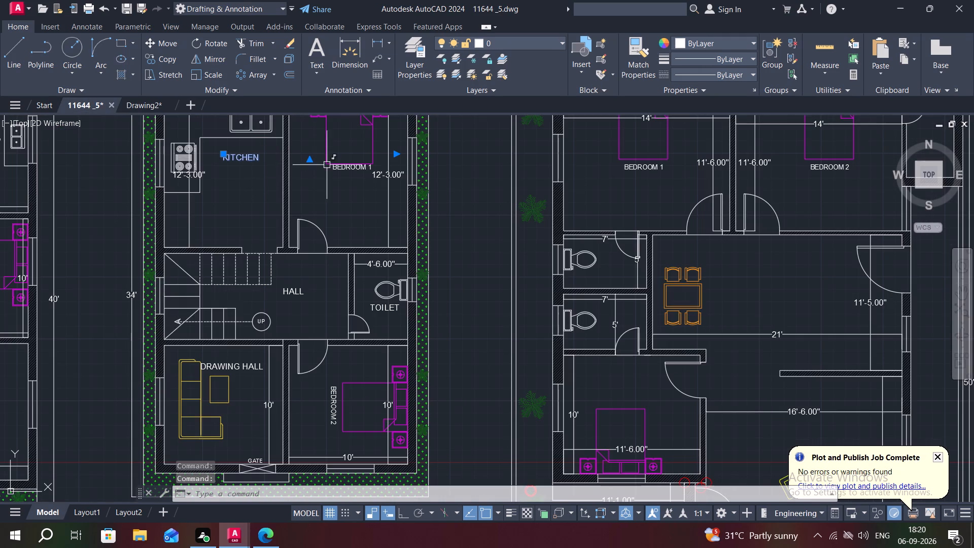
left_click(290, 291)
left_click(334, 402)
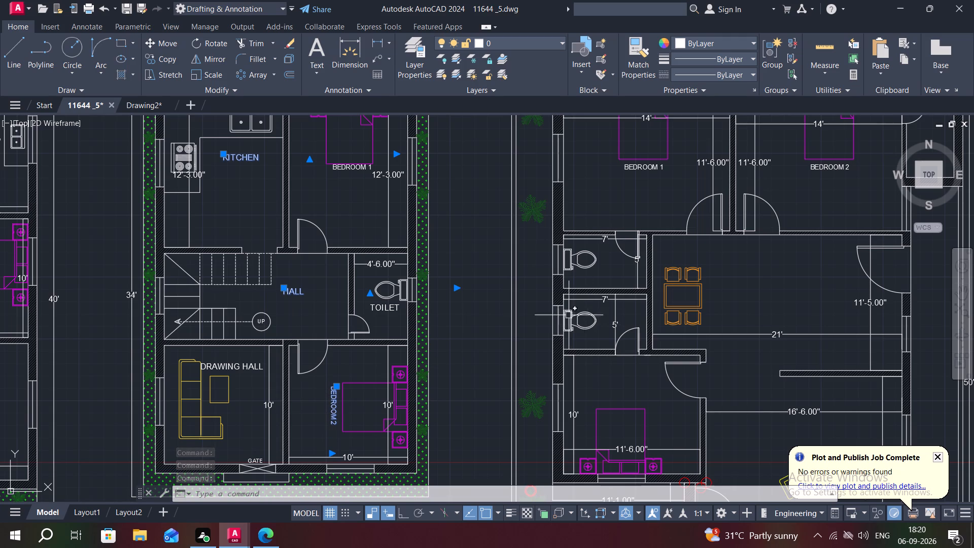
scroll(430, 322, "down", 1)
middle_click_drag(227, 294, 410, 338)
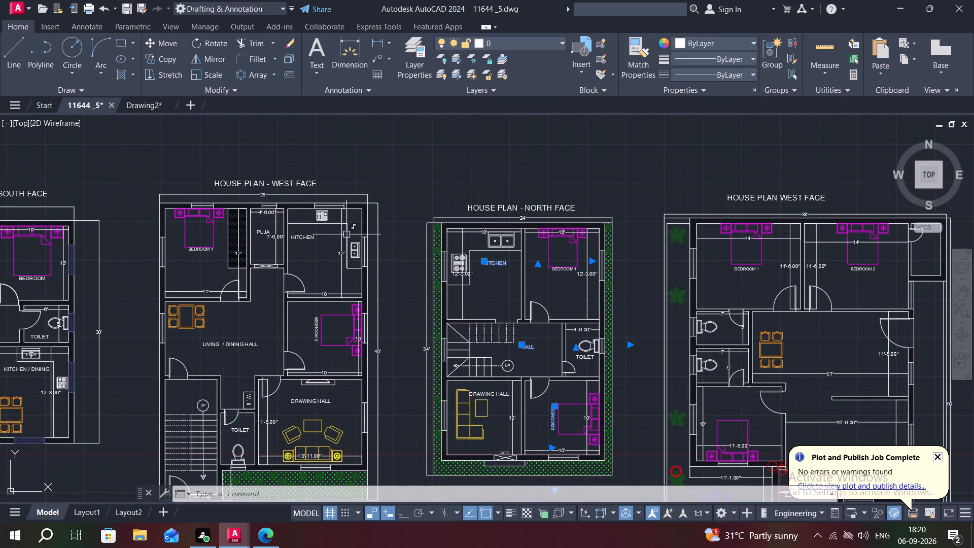
left_click(259, 230)
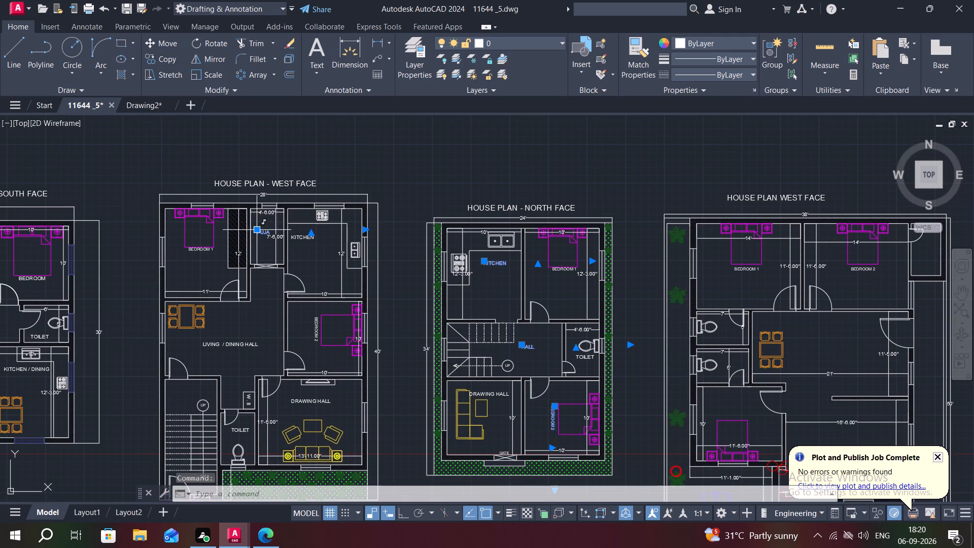
left_click(242, 342)
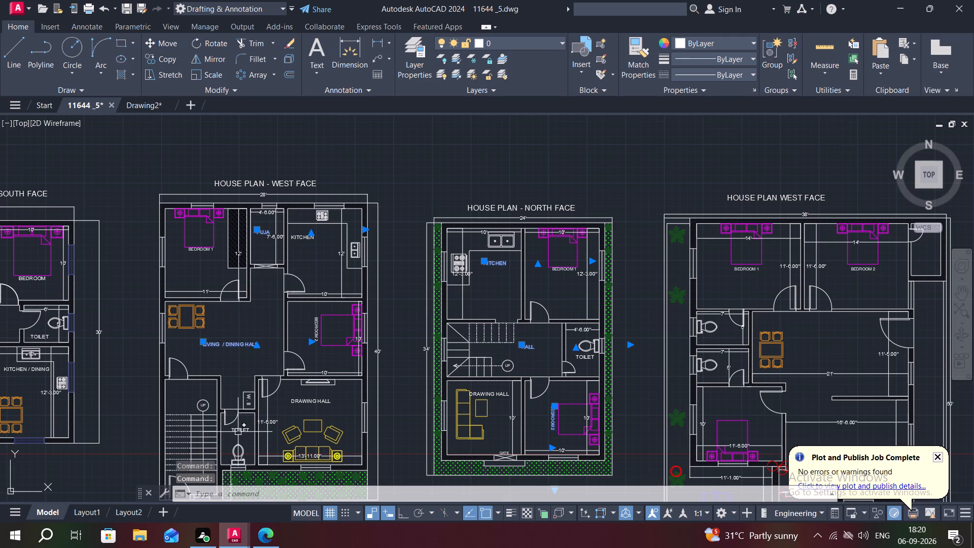
left_click(238, 432)
key("ctrl+c")
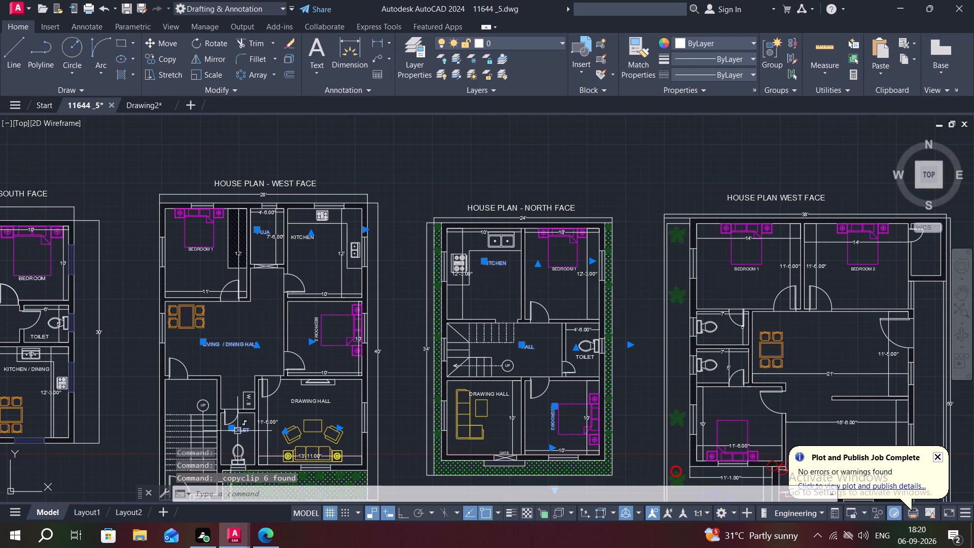
Paste the copied room labels into Drawing2, in the empty area beside the larger plan.
left_click(150, 105)
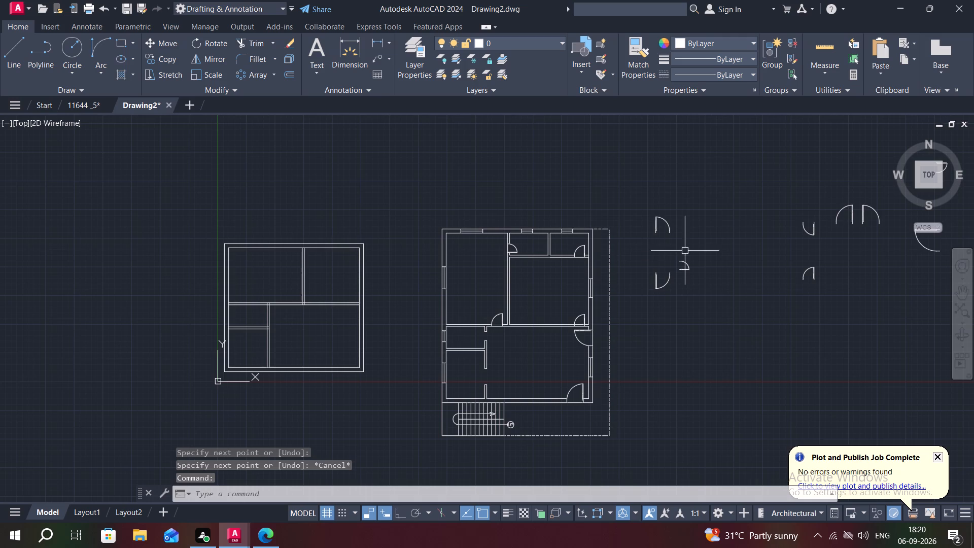
middle_click_drag(745, 270, 590, 257)
left_click(528, 382)
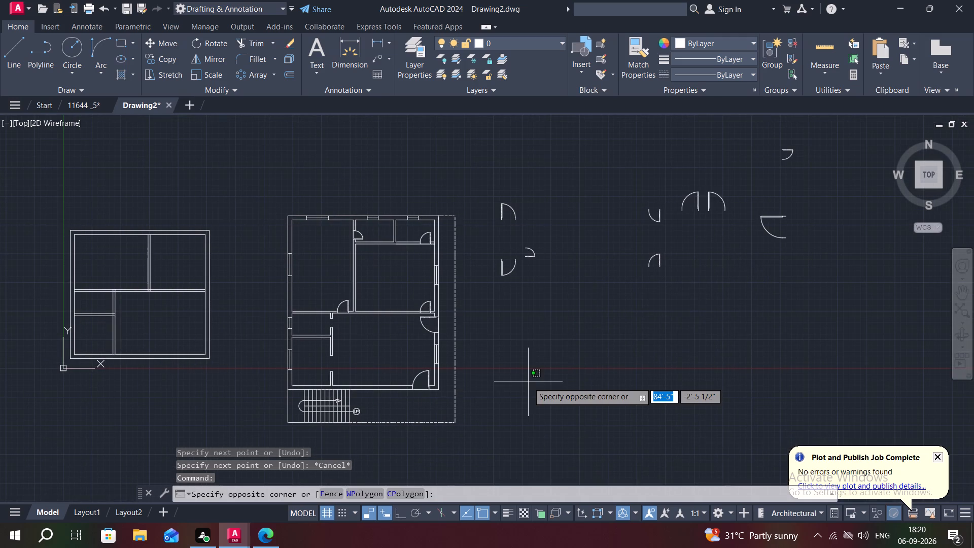
key("ctrl+v")
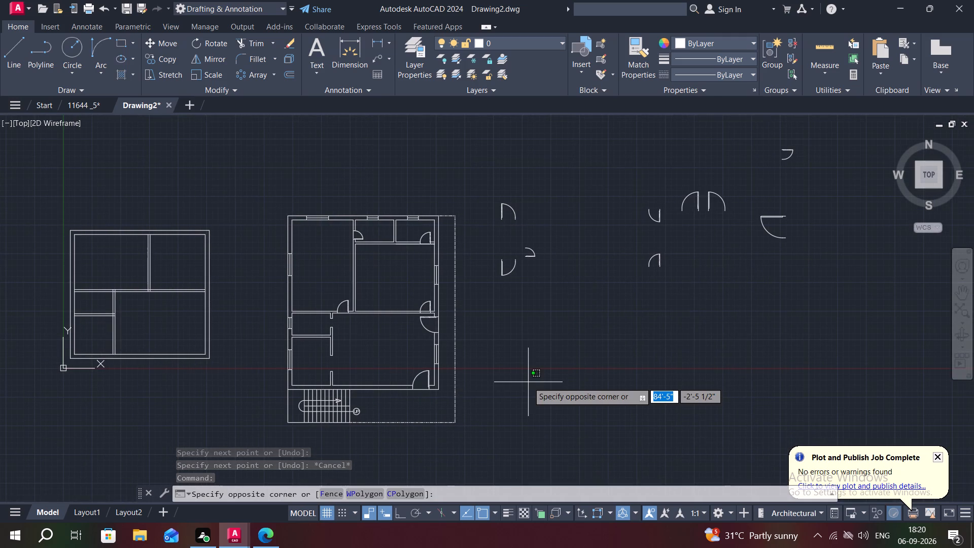
left_click(544, 389)
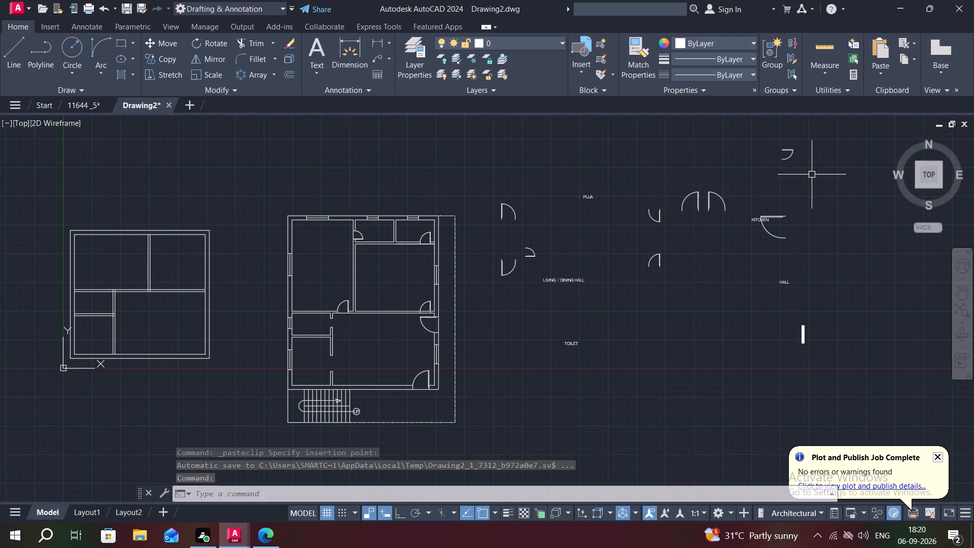
Copy the pasted LIVING / DINING HALL label into the larger plan's upper-left room.
middle_click_drag(551, 304, 540, 312)
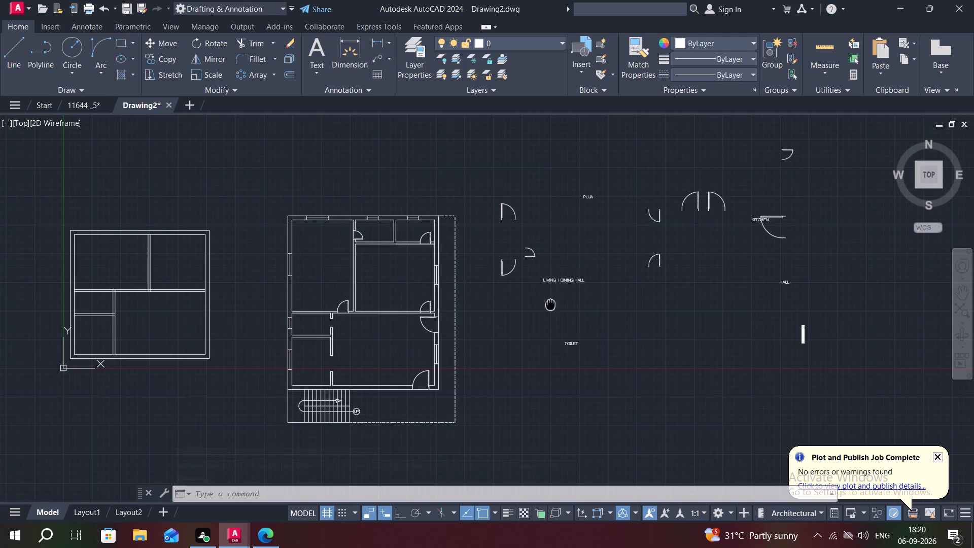
middle_click_drag(540, 312, 489, 334)
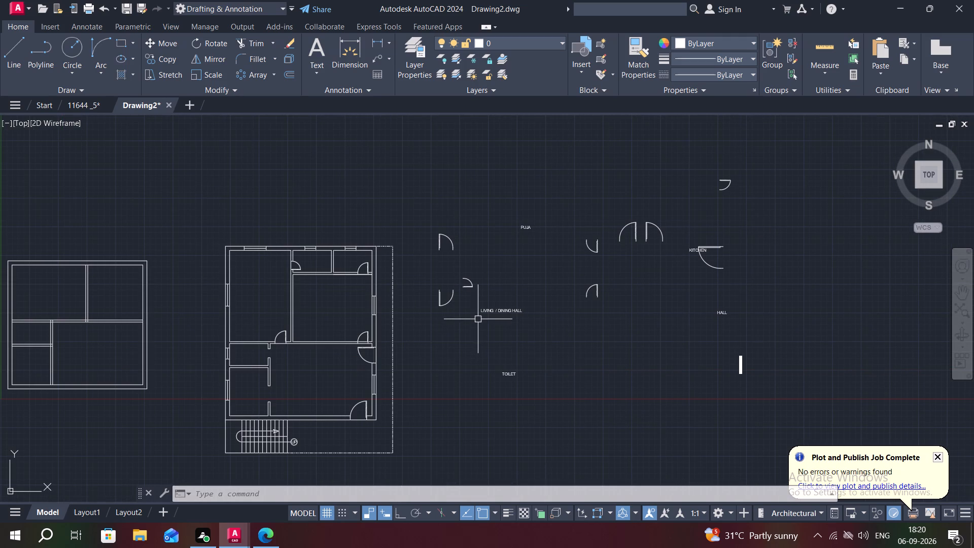
type("CO")
key("space")
left_click(492, 310)
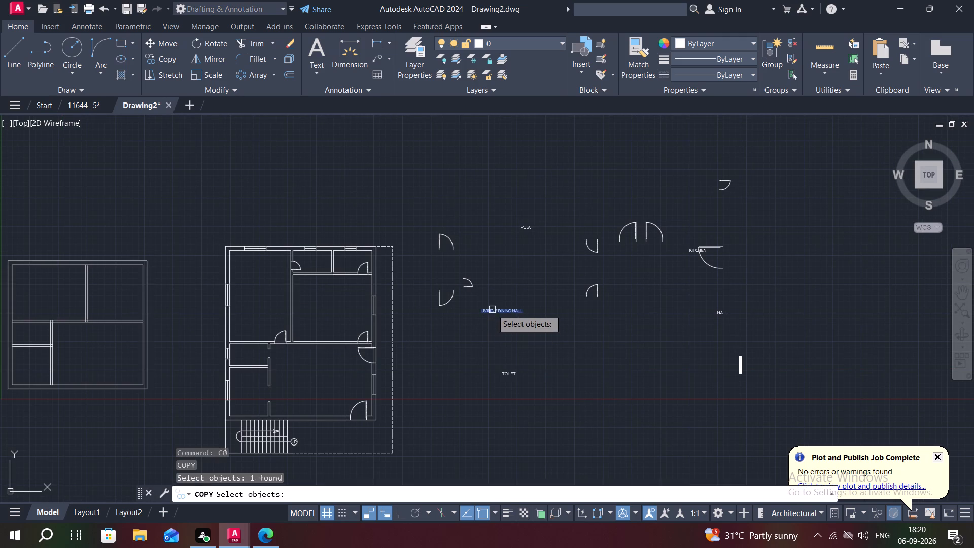
right_click(492, 310)
left_click(492, 310)
left_click(242, 278)
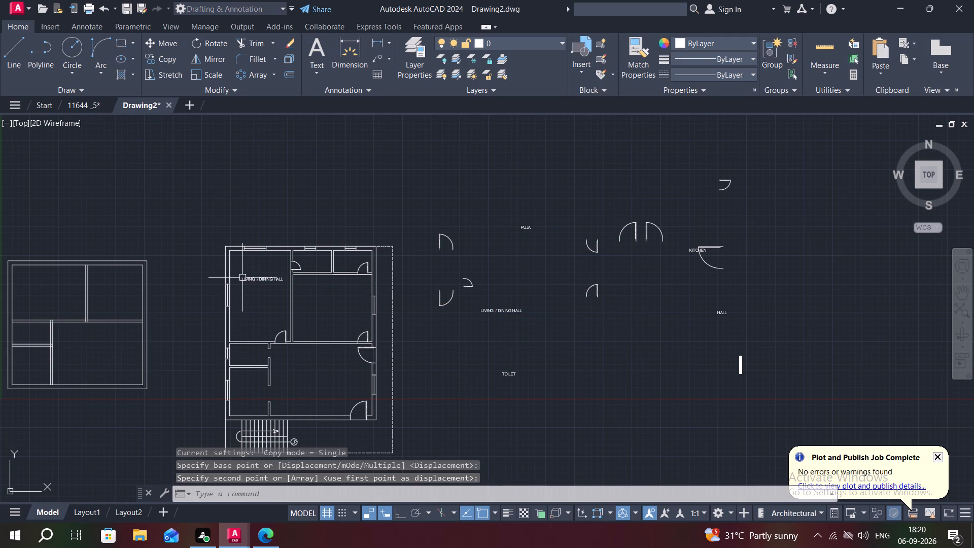
Change the upper-left room's label text to MASTER BEDROOM.
scroll(268, 279, "up", 2)
double_click(268, 280)
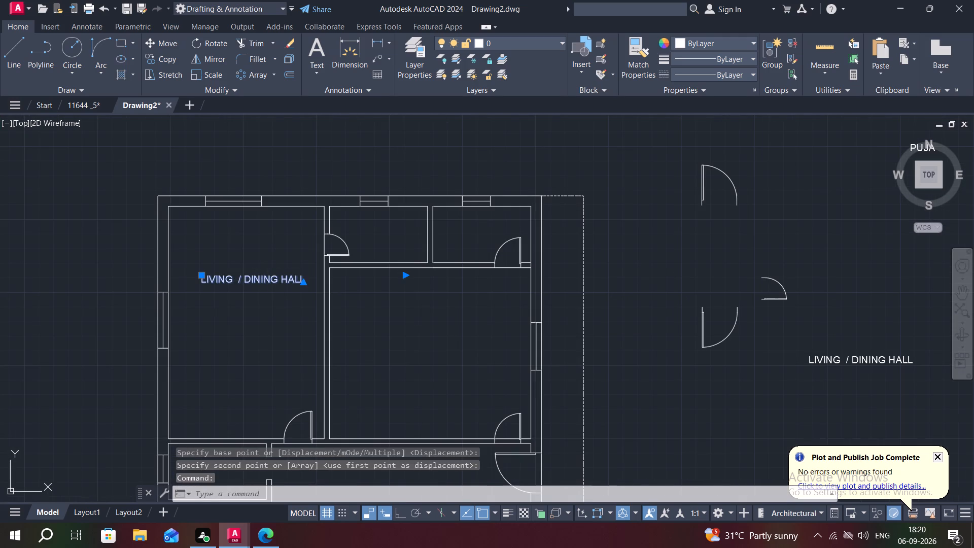
left_click(330, 275)
key("BackSpace")
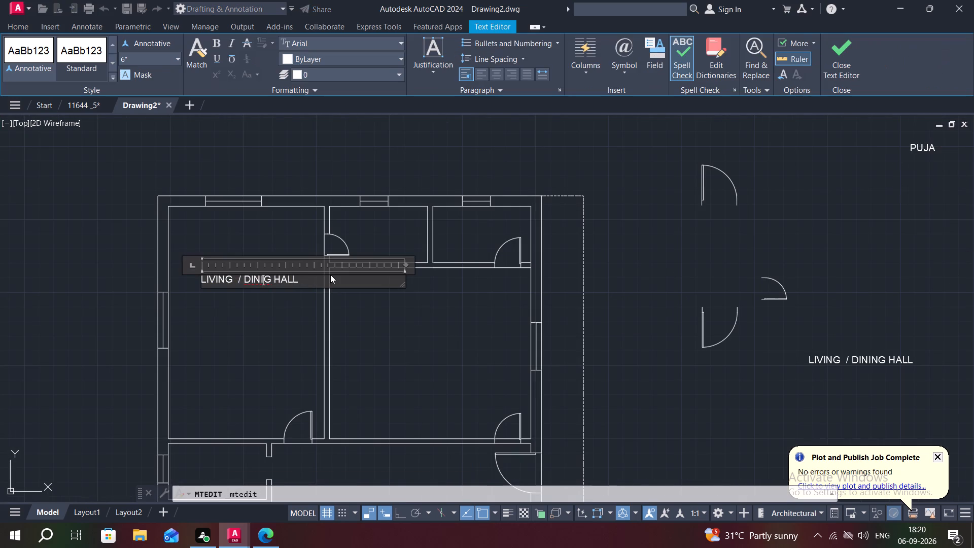
left_click(302, 282)
key("BackSpace")
key("BackSpace")
key("BackSpace")
key("BackSpace")
key("BackSpace")
key("BackSpace")
key("BackSpace")
key("BackSpace")
key("BackSpace")
key("BackSpace")
key("BackSpace")
key("BackSpace")
key("BackSpace")
key("BackSpace")
key("BackSpace")
key("BackSpace")
key("BackSpace")
key("BackSpace")
key("BackSpace")
key("BackSpace")
type("MASTER BEDROOM")
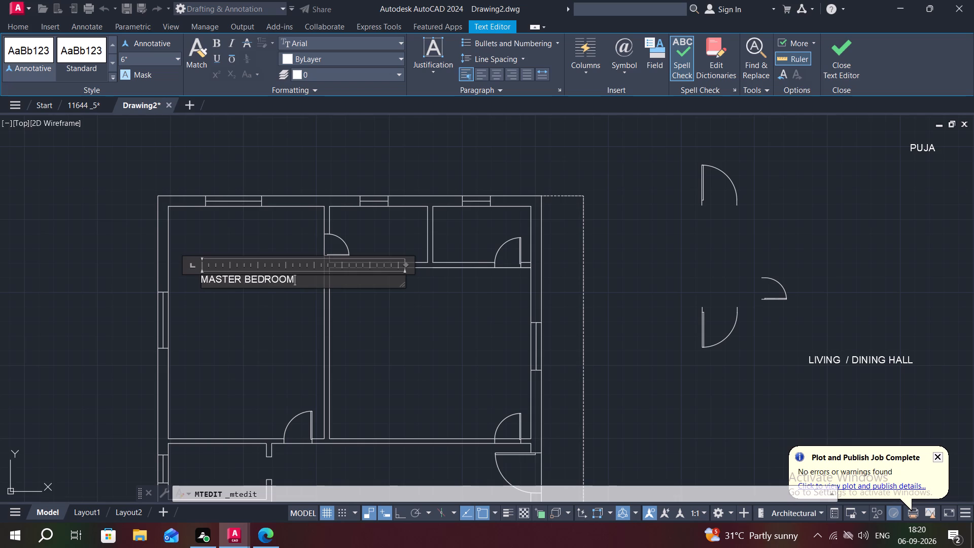
left_click(242, 316)
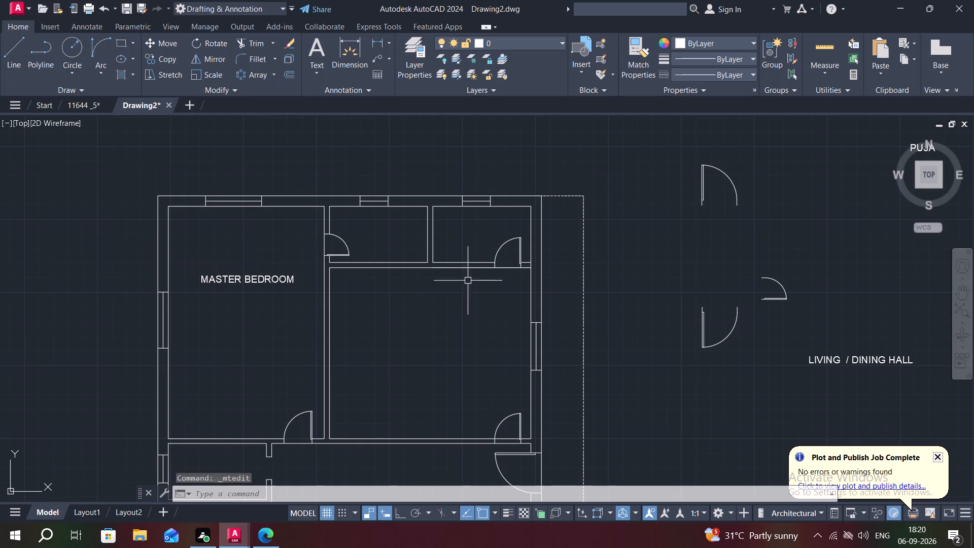
Copy the pasted TOILET label into the small top room adjoining the master bedroom.
middle_click_drag(886, 336, 558, 395)
scroll(549, 383, "down", 1)
middle_click_drag(611, 363, 589, 289)
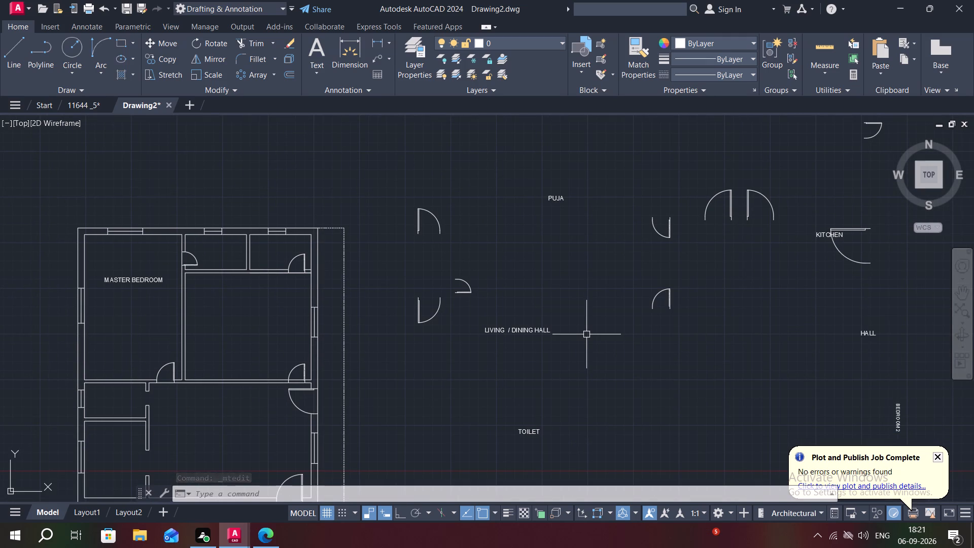
type("CO")
key("space")
left_click(531, 432)
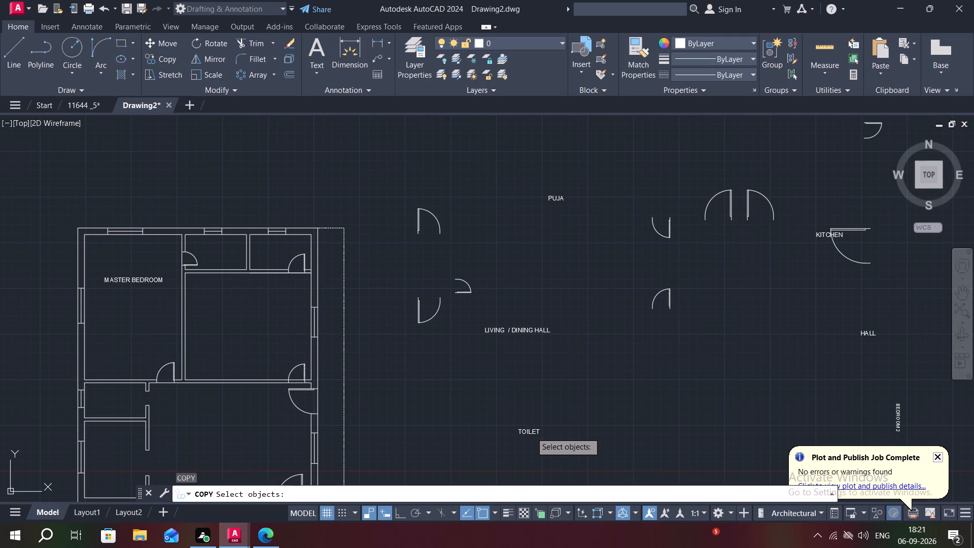
right_click(531, 433)
left_click(529, 433)
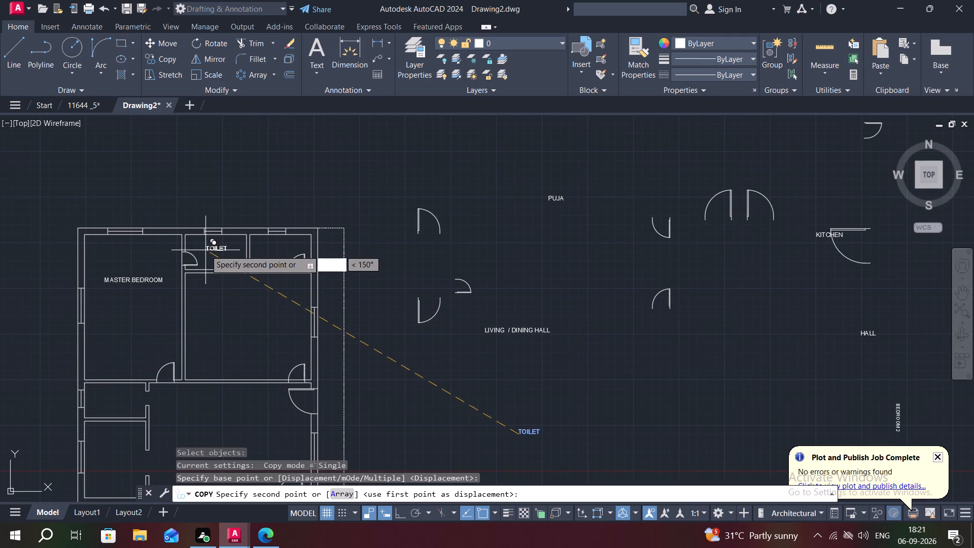
left_click(205, 250)
Copy the placed TOILET label into the neighbouring small room at the plan's upper-right corner.
key("space")
left_click(211, 250)
right_click(211, 250)
left_click(211, 250)
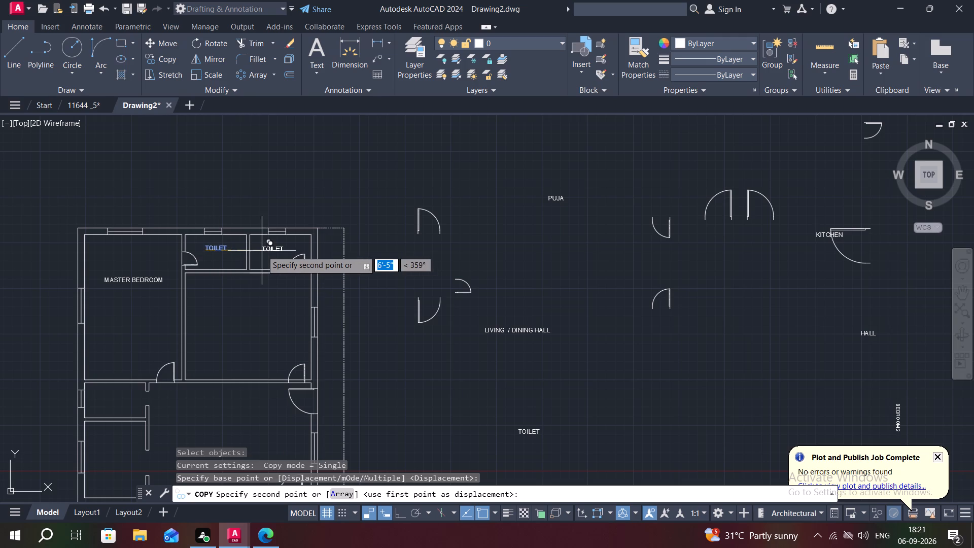
left_click(266, 250)
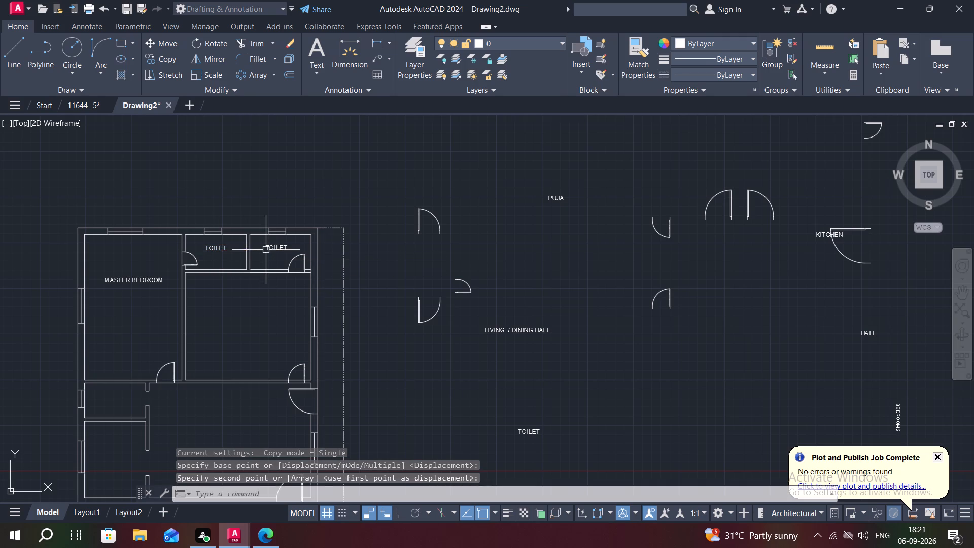
Copy the pasted vertical BEDROOM 2 label into the larger plan's room below the two toilets.
key("space")
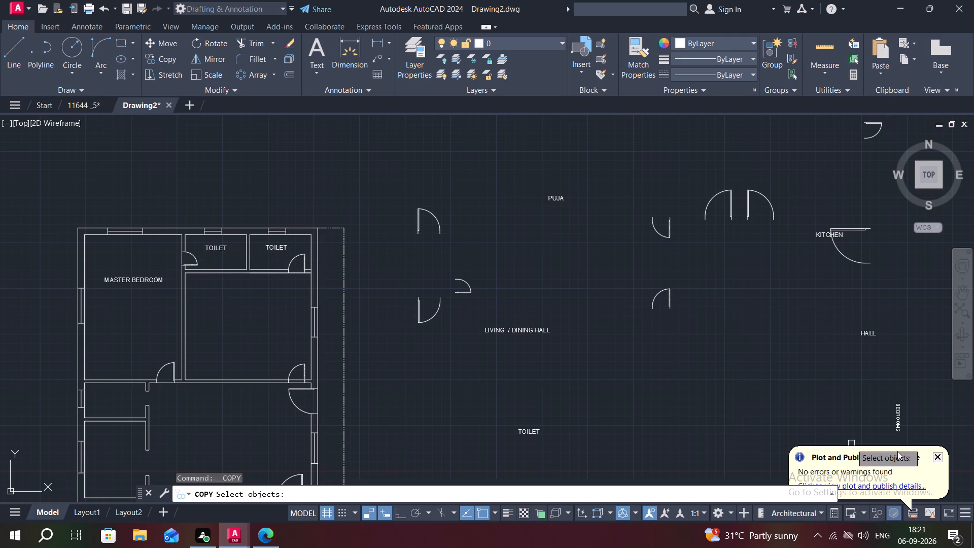
left_click(898, 415)
right_click(898, 415)
left_click(896, 414)
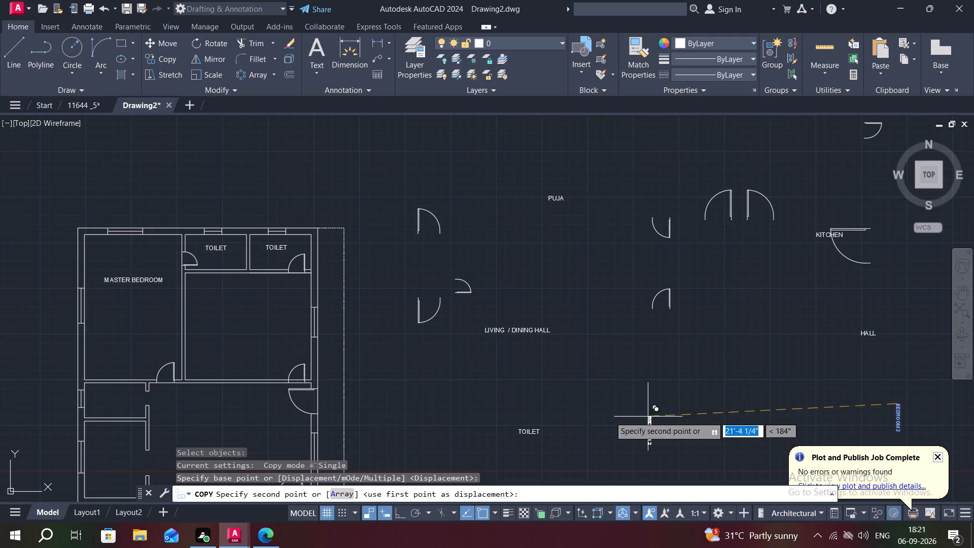
left_click(245, 306)
key("Escape")
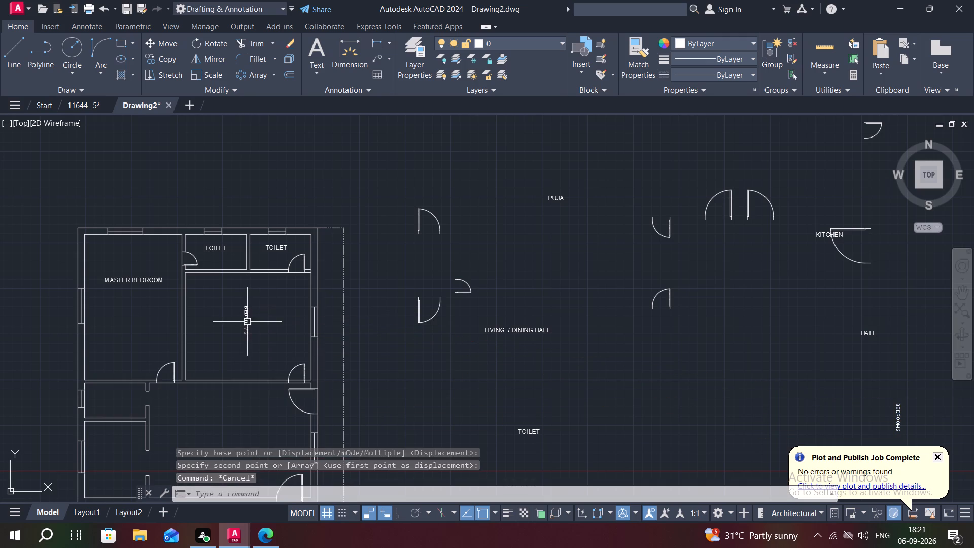
Rotate the copied BEDROOM 2 label by 90° so it reads horizontally, using Ortho.
left_click(247, 321)
type("RO")
key("space")
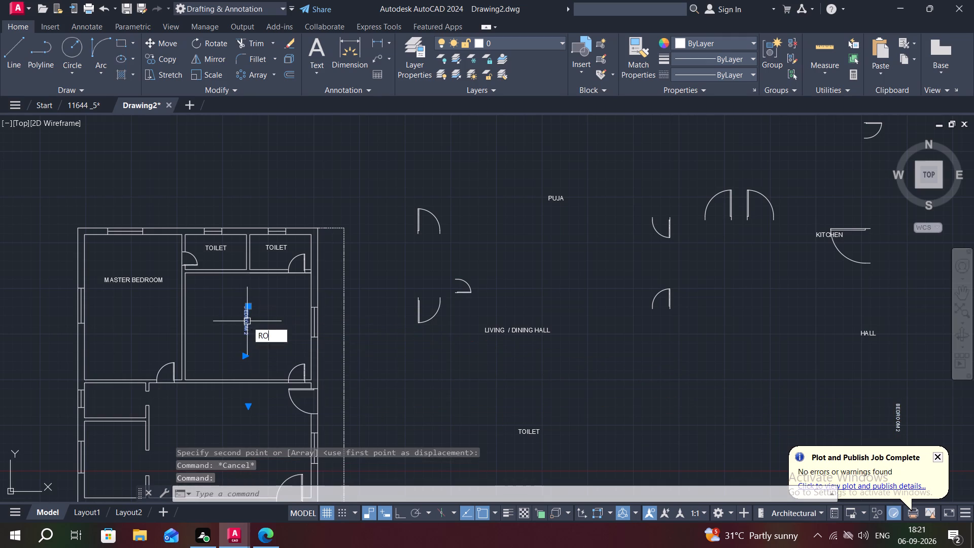
left_click(245, 306)
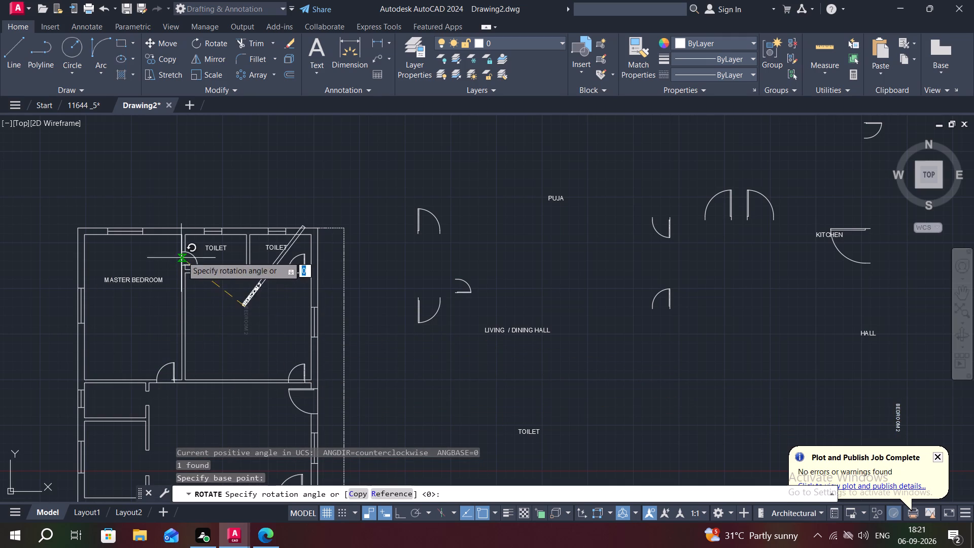
key("F8")
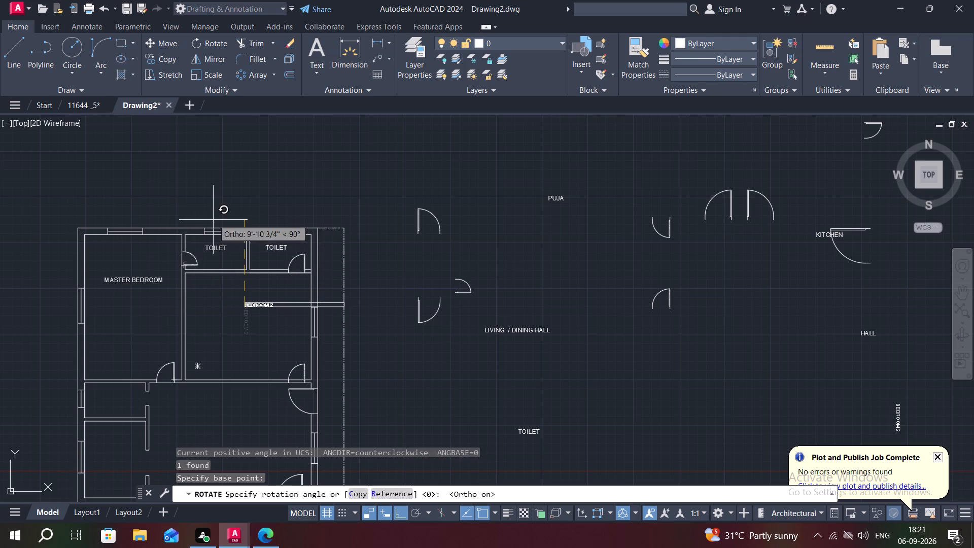
left_click(213, 220)
Change the rotated label's text to BEDROOM.
double_click(264, 305)
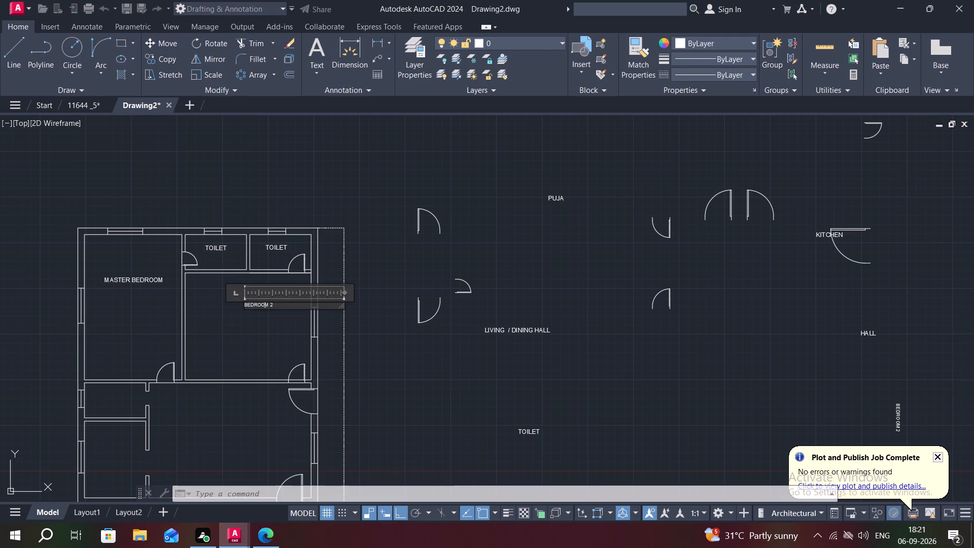
scroll(271, 307, "up", 2)
left_click(280, 299)
key("BackSpace")
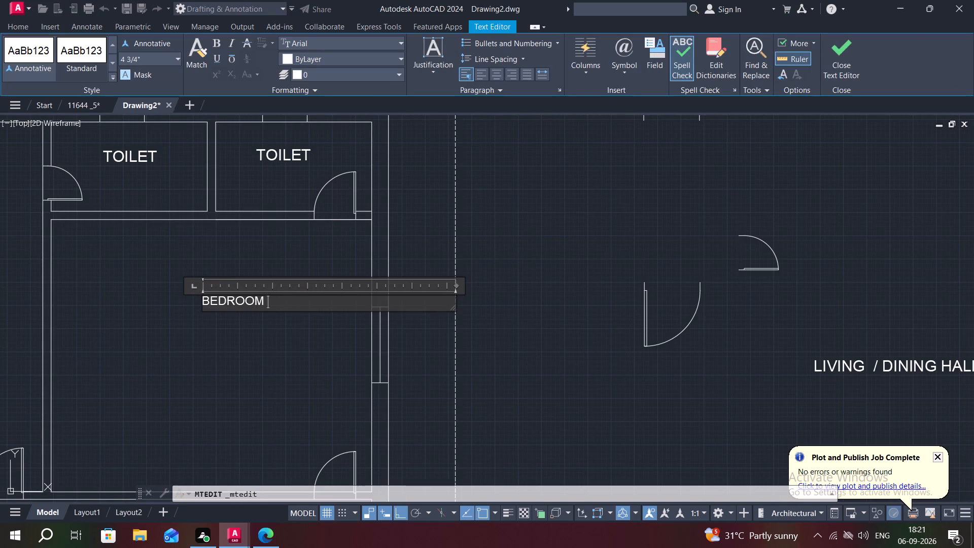
left_click(245, 334)
Copy the pasted LIVING / DINING HALL label into the larger plan's big lower room, with Ortho off.
scroll(251, 340, "down", 4)
middle_click_drag(271, 345, 317, 340)
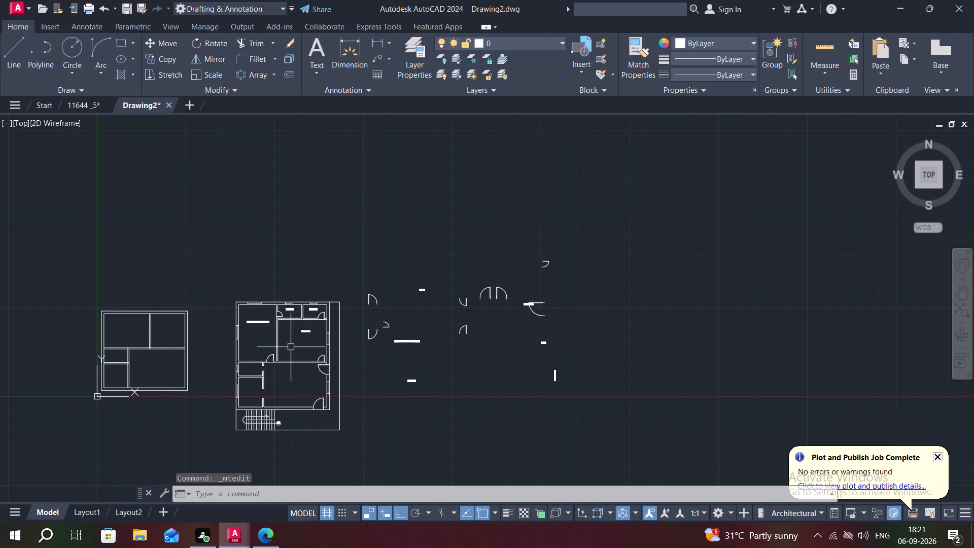
scroll(419, 359, "up", 3)
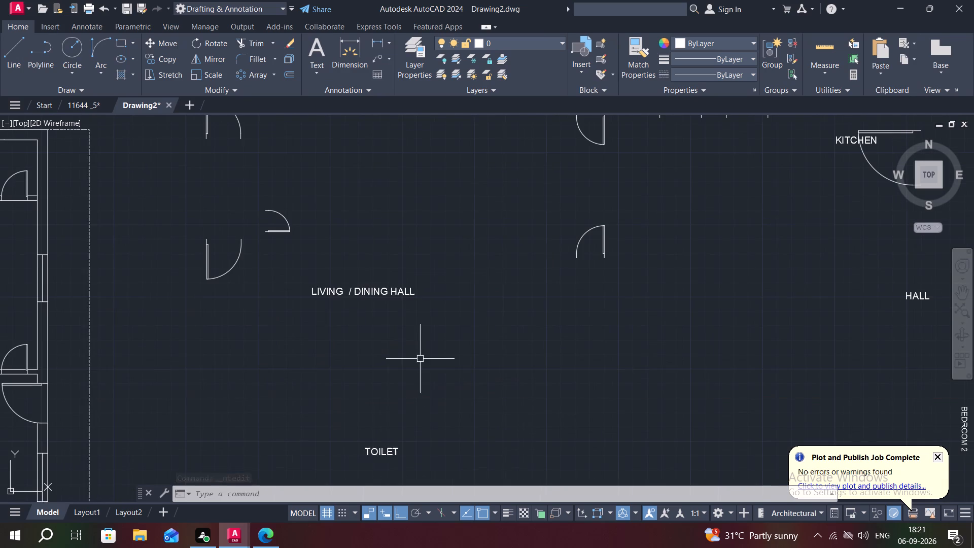
type("CO")
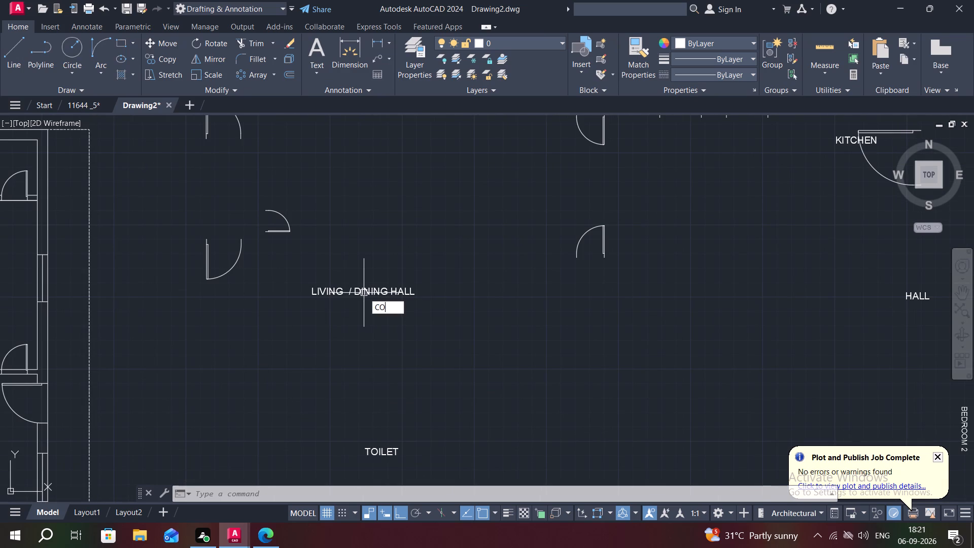
key("space")
left_click(362, 292)
right_click(362, 292)
left_click(362, 292)
middle_click_drag(268, 337, 527, 327)
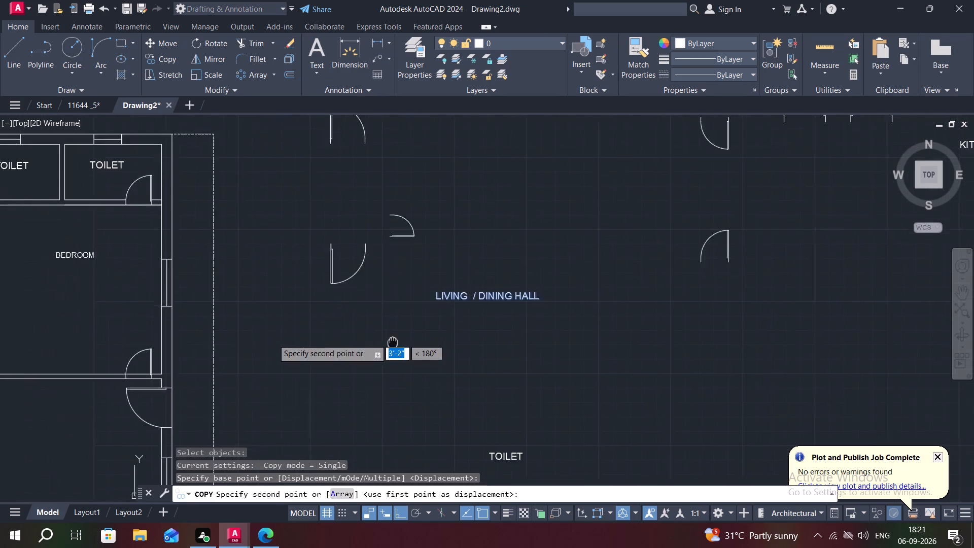
key("F8")
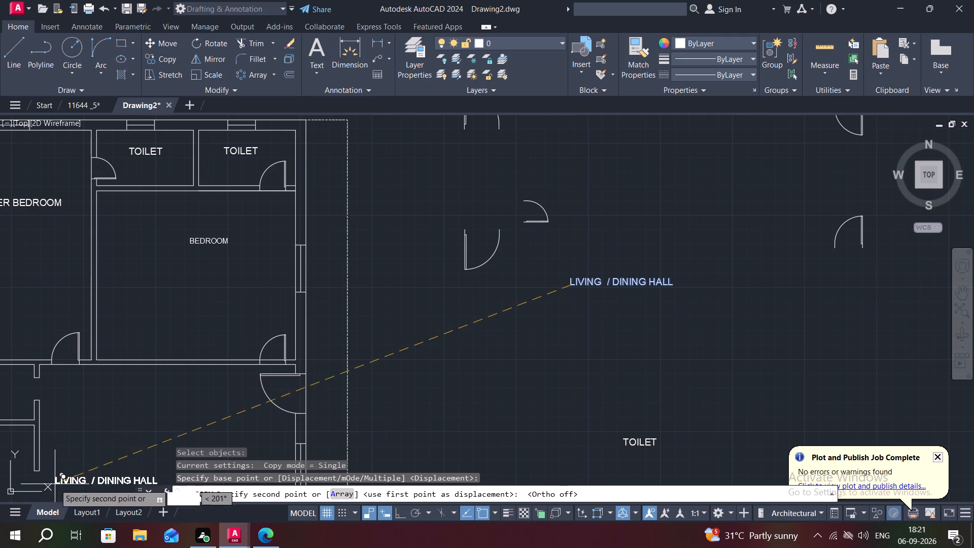
middle_click_drag(103, 441, 167, 395)
scroll(167, 395, "up", 1)
left_click(184, 392)
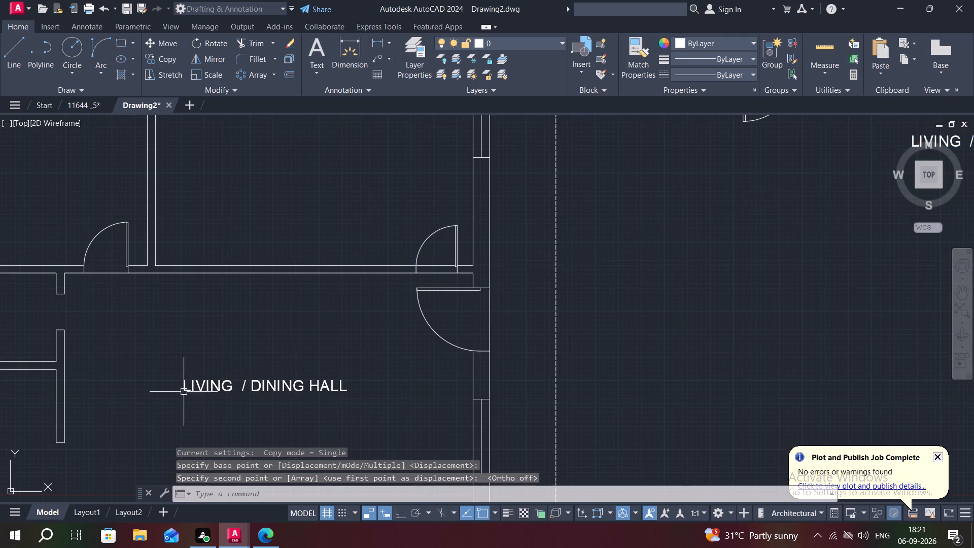
Copy the pasted PUJA label into the small room directly below the master bedroom.
scroll(139, 393, "down", 2)
middle_click_drag(146, 392, 285, 381)
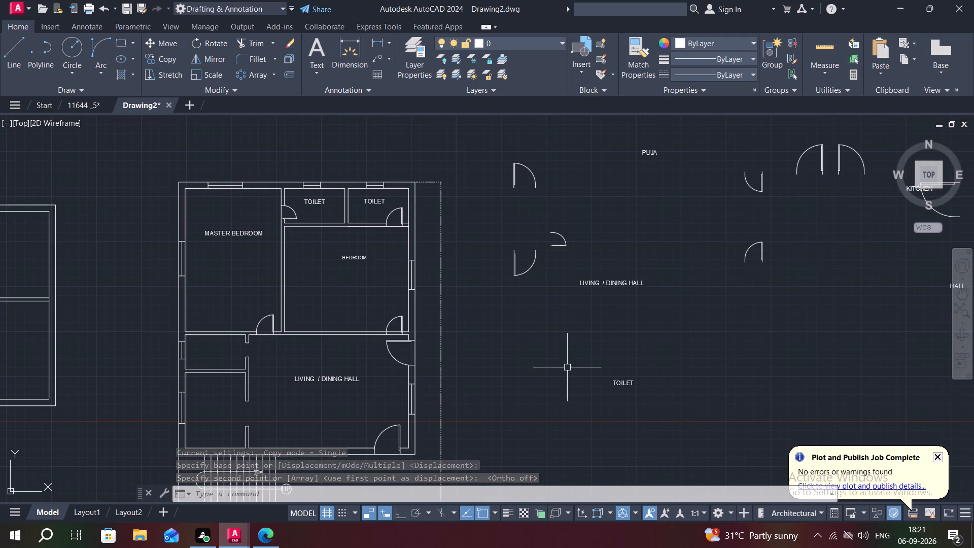
key("space")
left_click(654, 152)
right_click(654, 152)
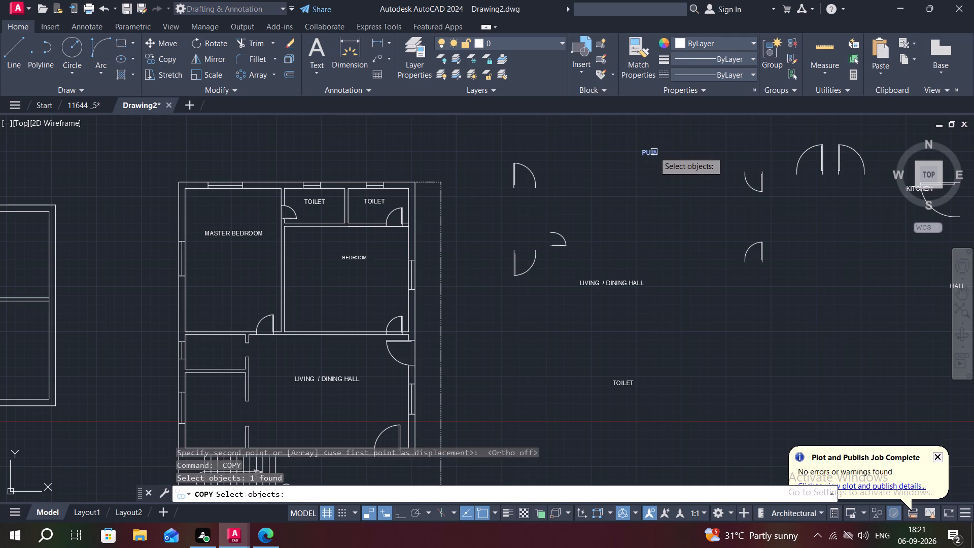
left_click(654, 152)
left_click(205, 350)
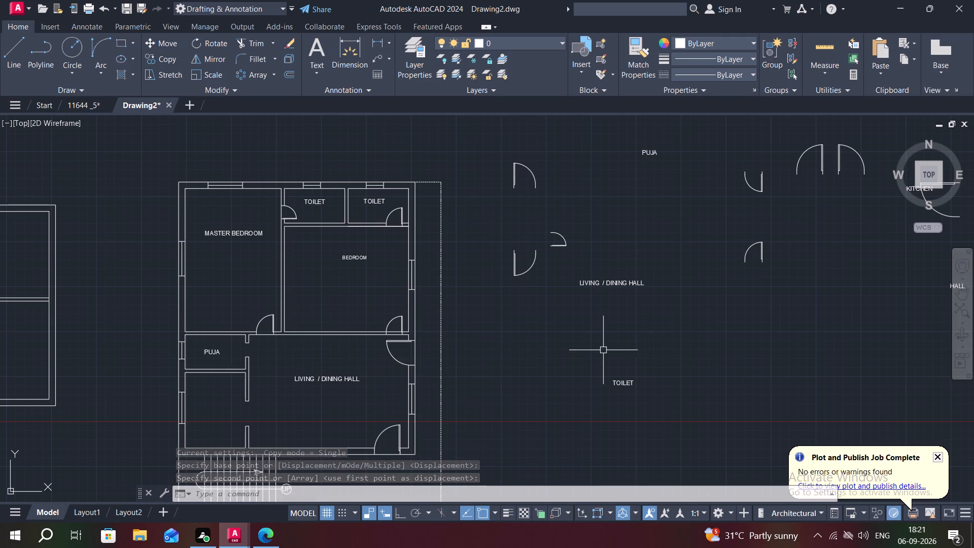
Copy the pasted KITCHEN label into the larger plan's lower-left room, below the puja room.
middle_click_drag(706, 290, 449, 352)
key("space")
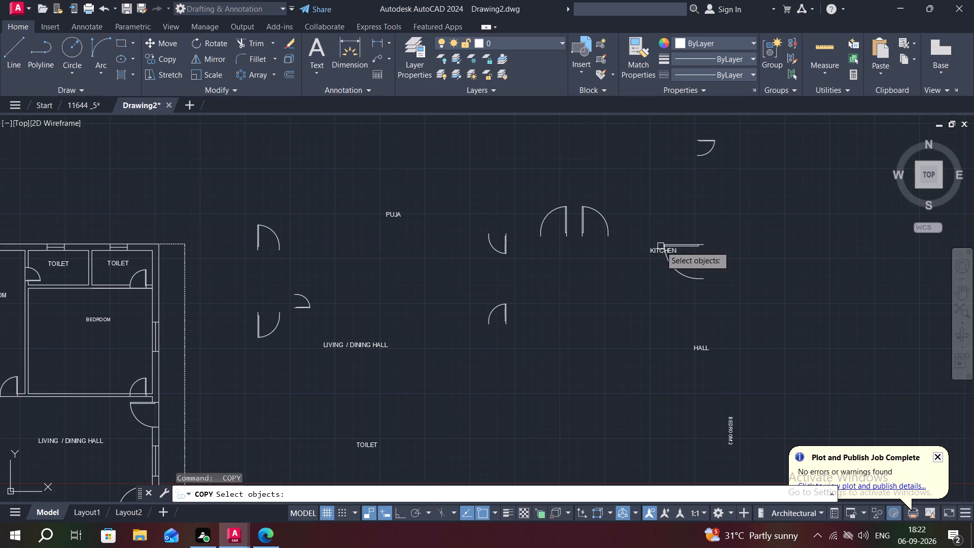
left_click(659, 247)
right_click(659, 247)
left_click(659, 247)
middle_click_drag(265, 423, 729, 225)
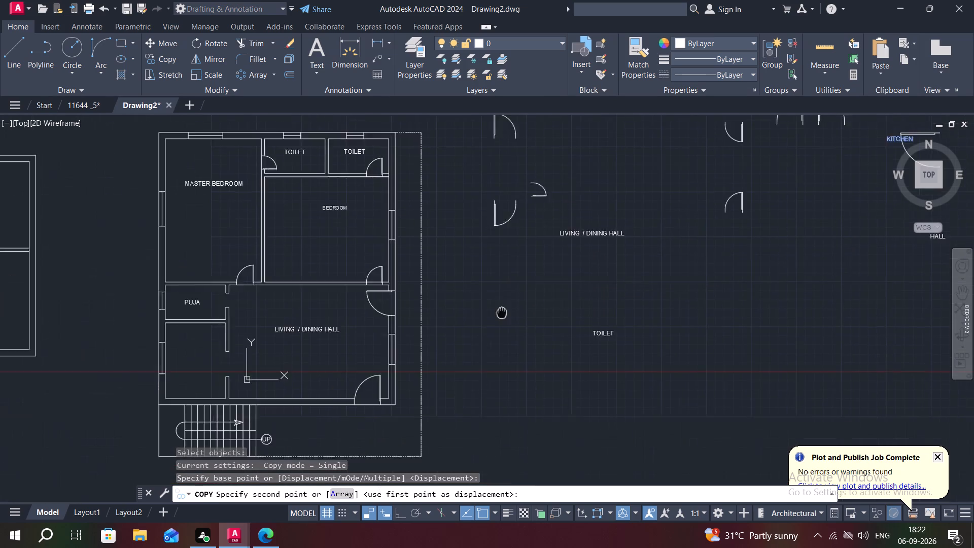
left_click(408, 258)
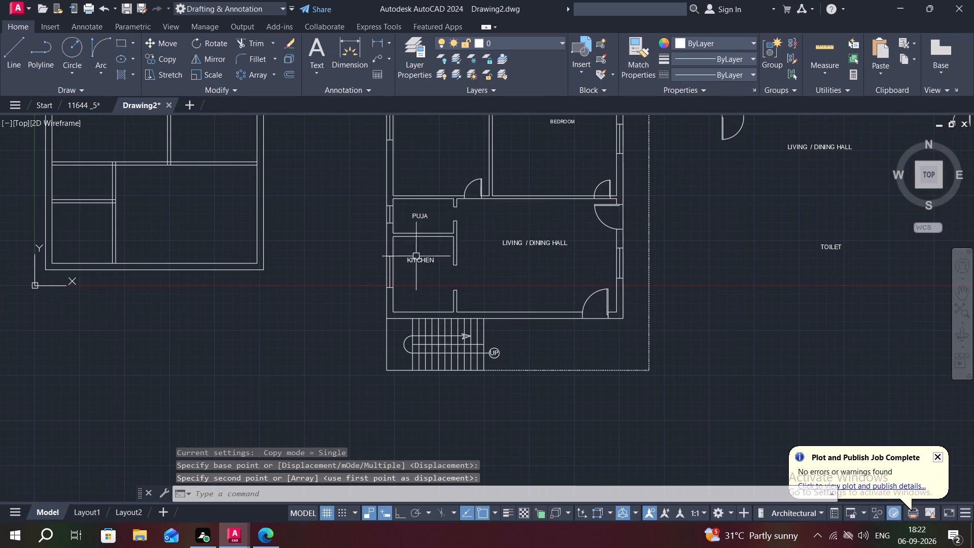
Copy the larger plan's bedroom door onto the bottom wall of the smaller plan's upper-right room, near the outer wall.
scroll(540, 273, "down", 1)
middle_click_drag(540, 275, 525, 341)
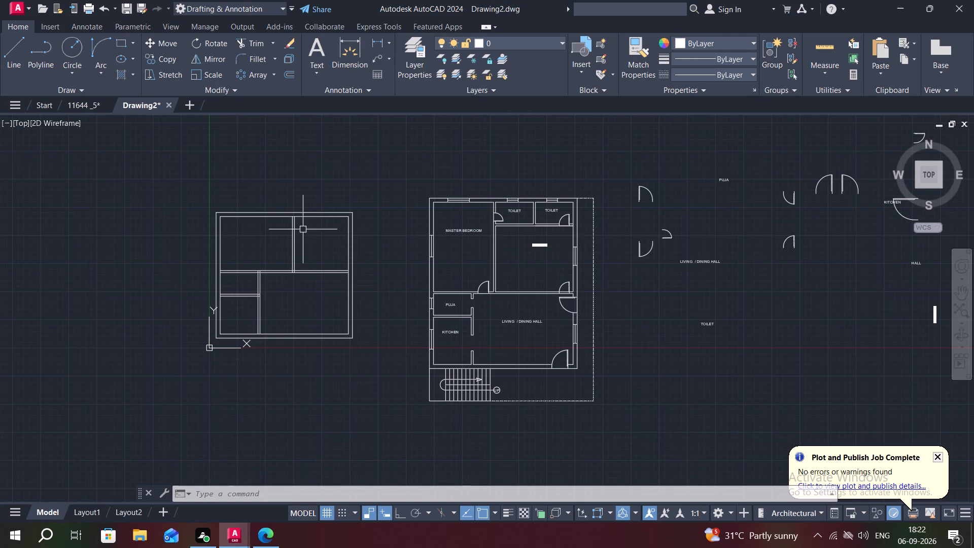
type("CO")
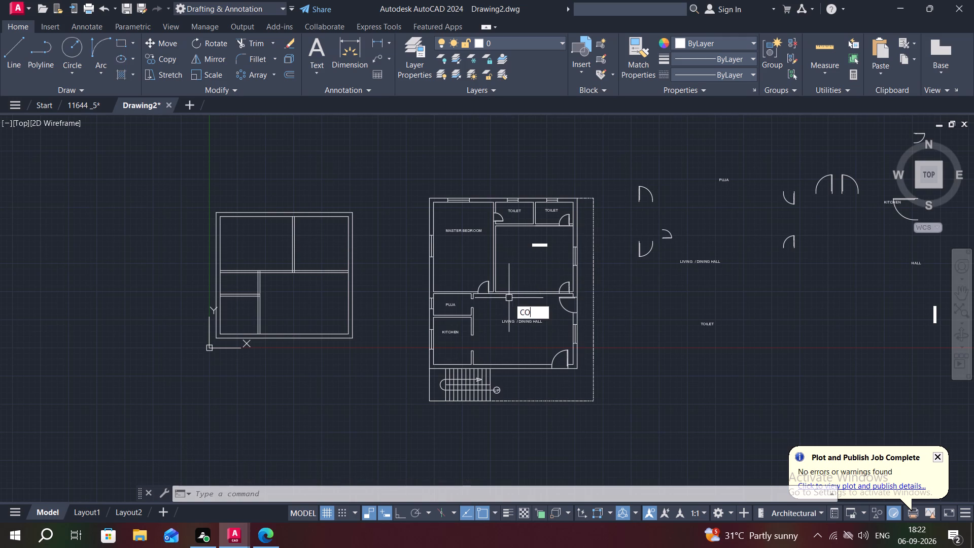
key("space")
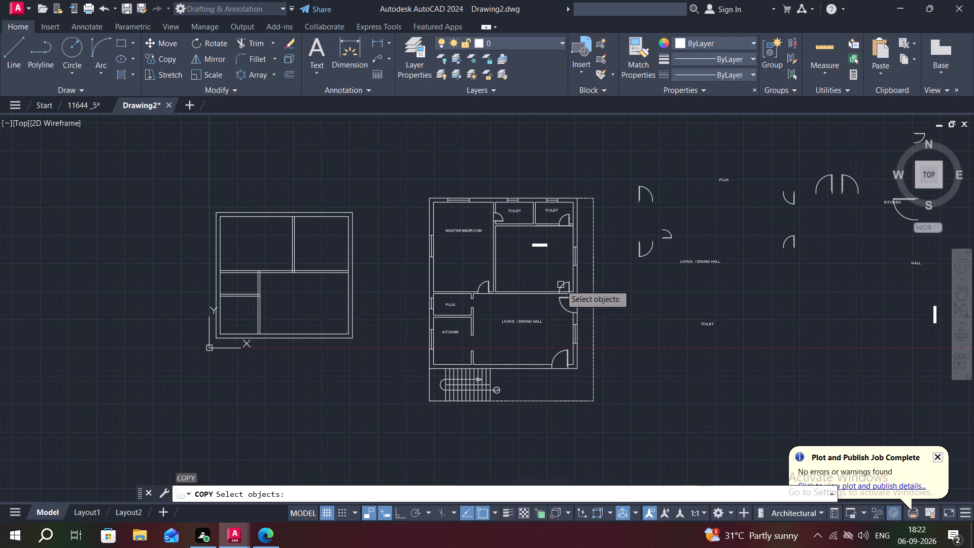
left_click(561, 285)
right_click(561, 285)
left_click(561, 286)
scroll(328, 264, "up", 3)
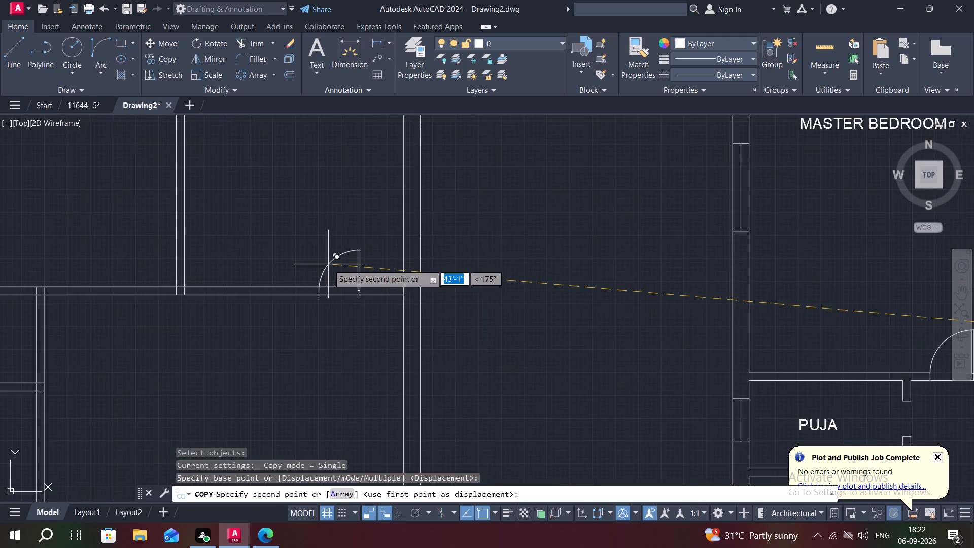
scroll(328, 264, "up", 1)
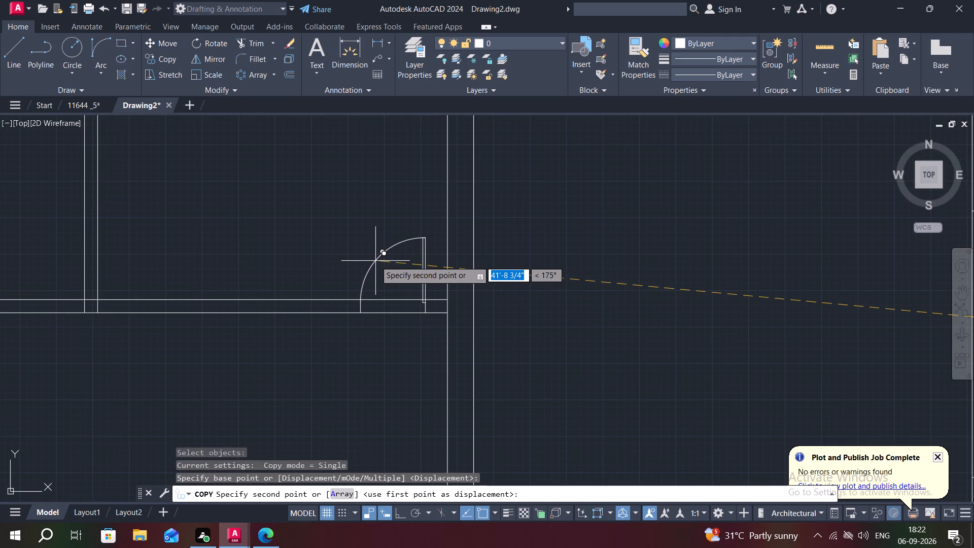
left_click(370, 262)
Move the copied door so its jamb ends sit on the partition's lower wall line.
scroll(359, 303, "up", 1)
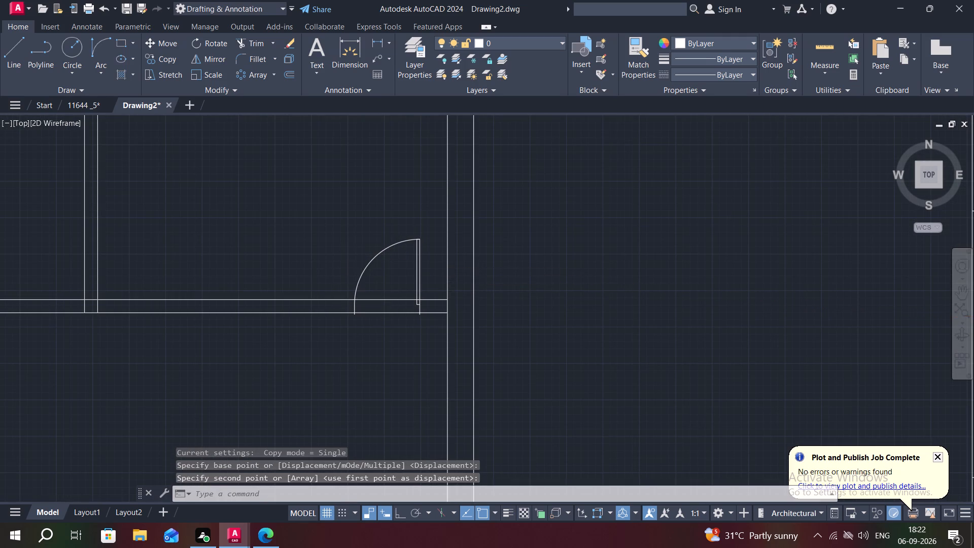
key("m")
key("space")
left_click(350, 305)
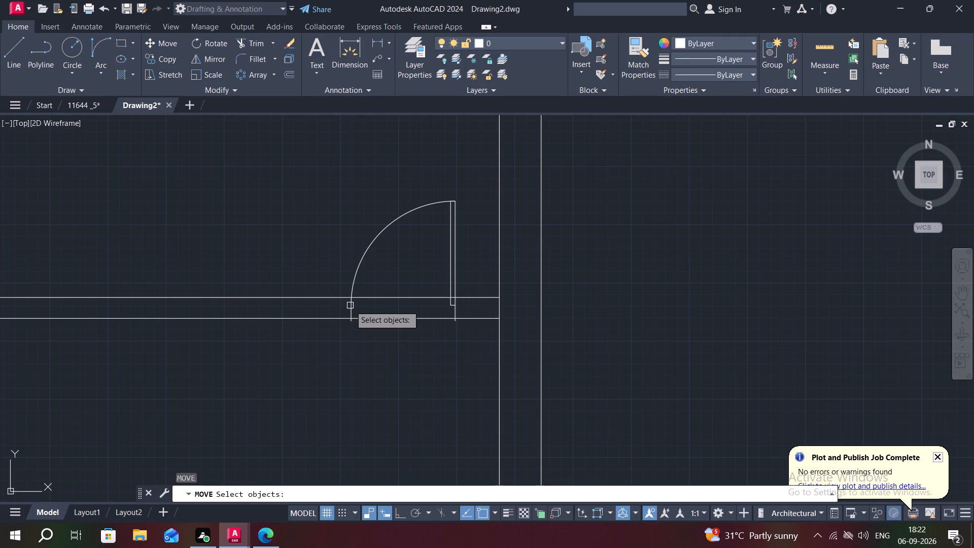
right_click(350, 305)
left_click(456, 320)
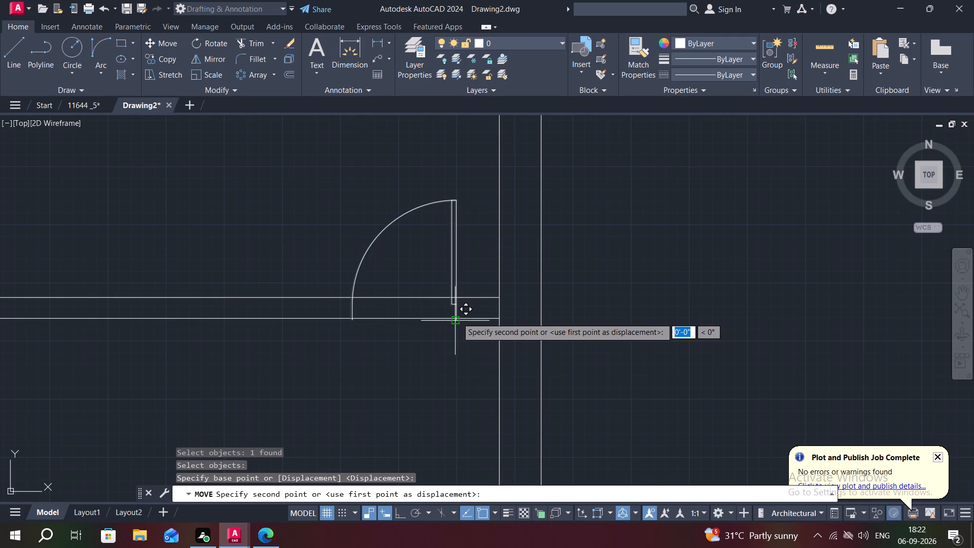
left_click(457, 315)
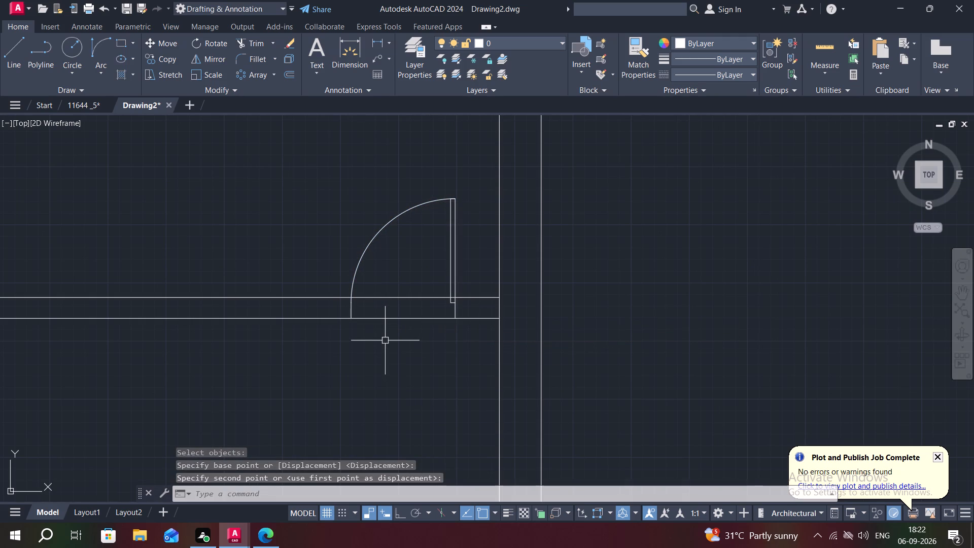
Copy the door about 10'-3" along the same wall into the smaller plan's upper-left room, using Ortho.
type("CO")
key("space")
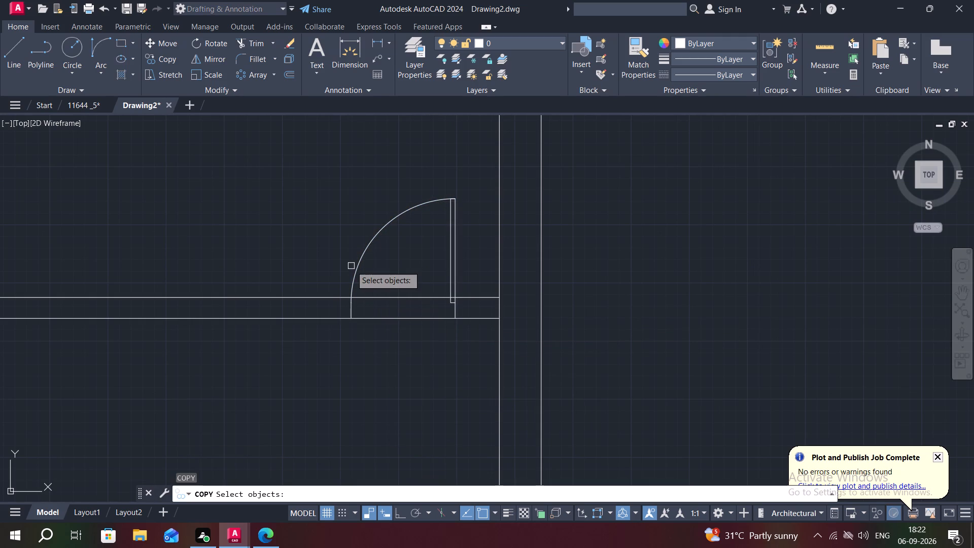
left_click(360, 271)
right_click(357, 266)
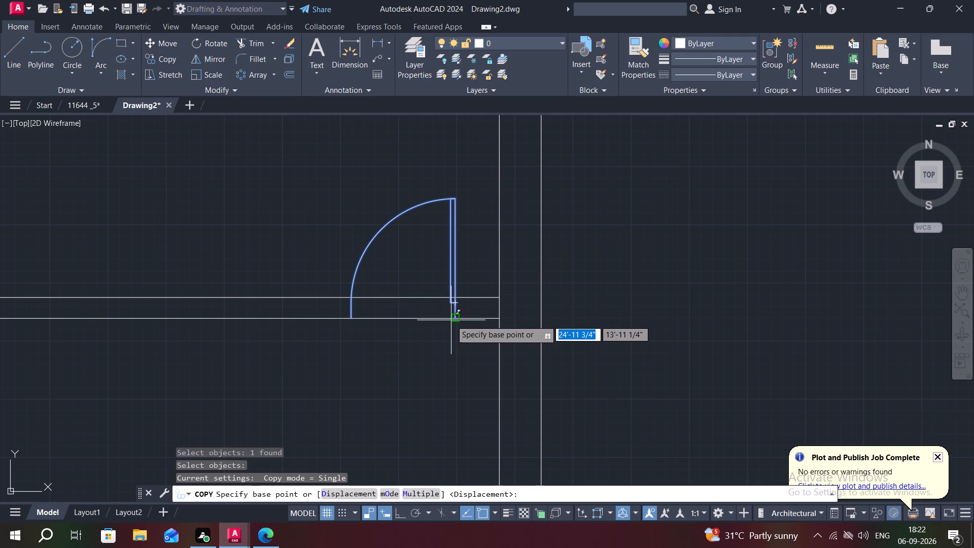
left_click(455, 319)
key("F8")
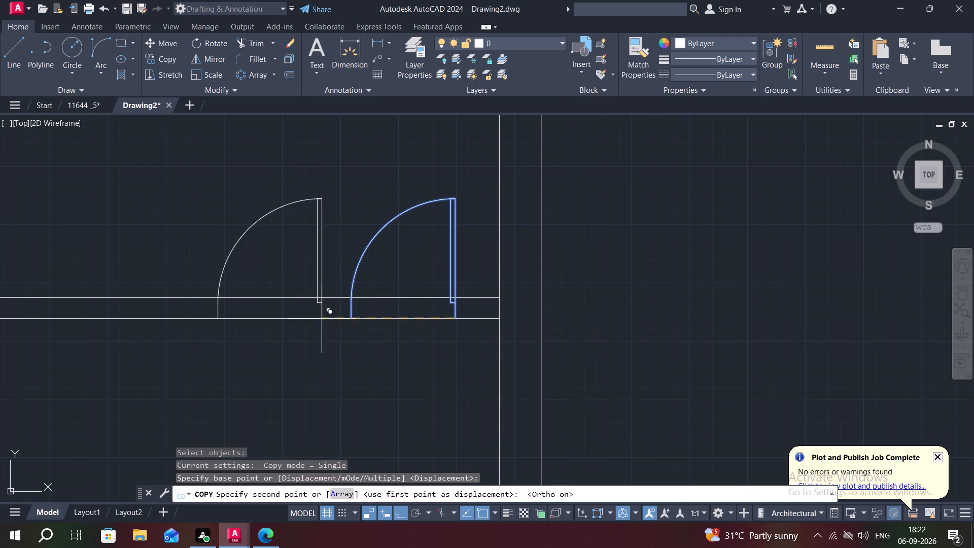
scroll(258, 328, "down", 3)
middle_click_drag(273, 337, 463, 354)
scroll(329, 342, "up", 2)
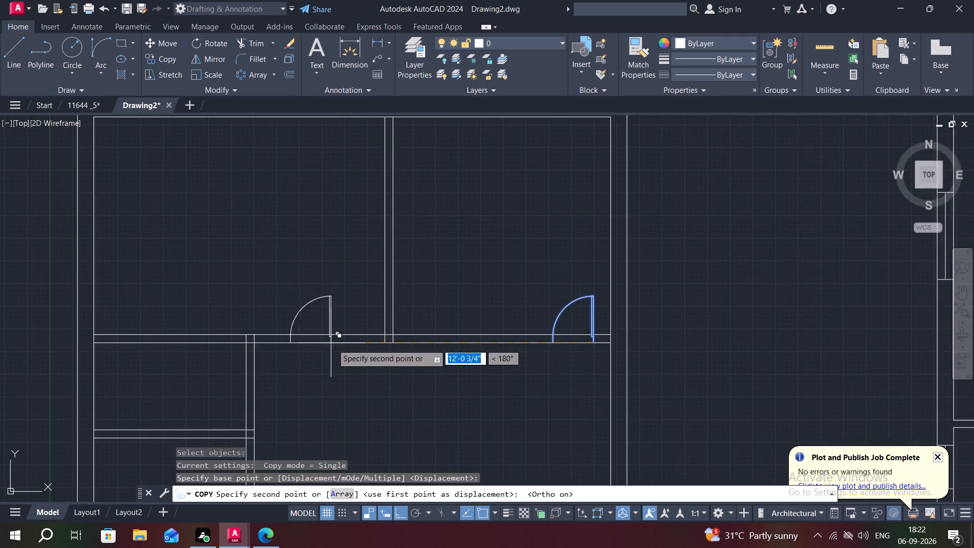
scroll(346, 351, "up", 2)
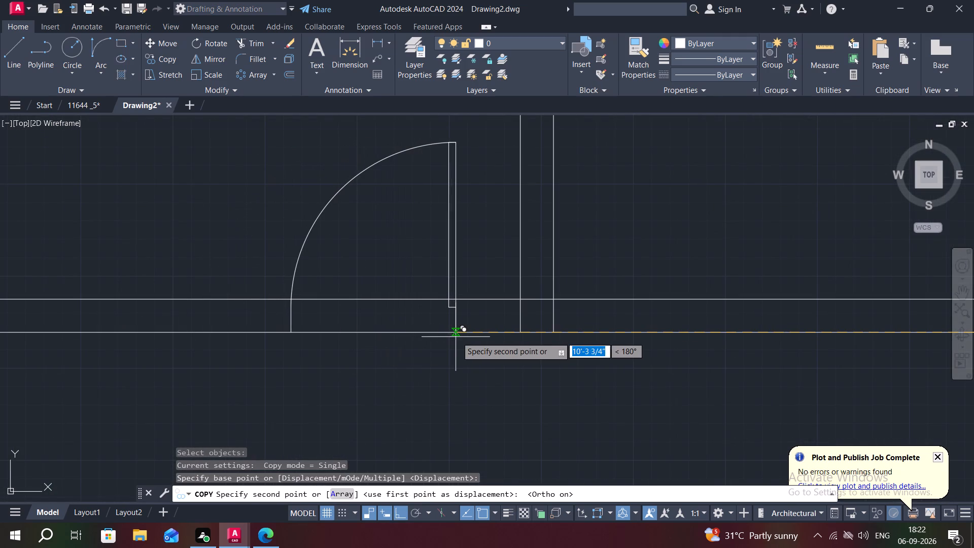
left_click(459, 336)
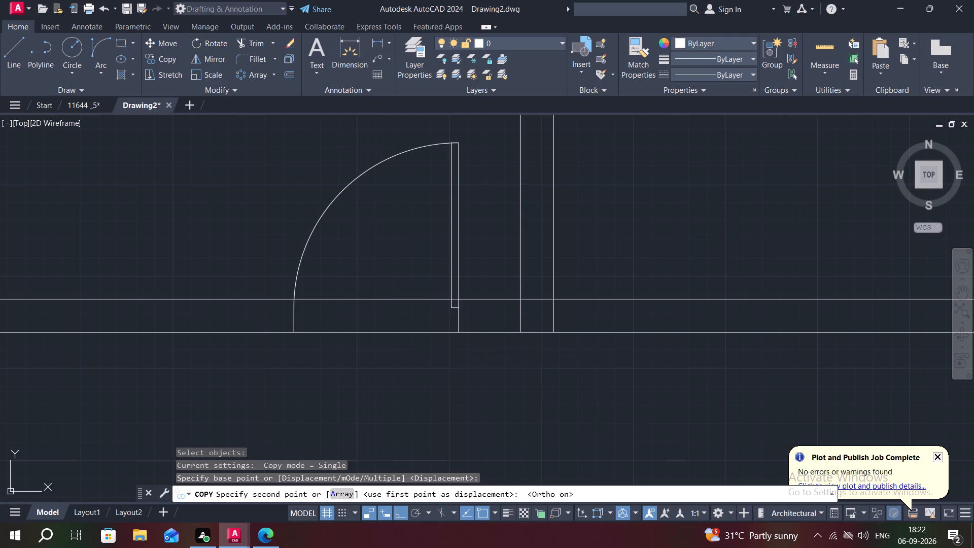
Save the drawing under the name Drawing2 in the Documents folder, replacing the existing file.
key("Escape")
key("v")
key("space")
key("ctrl+s")
key("ctrl+s")
key("Escape")
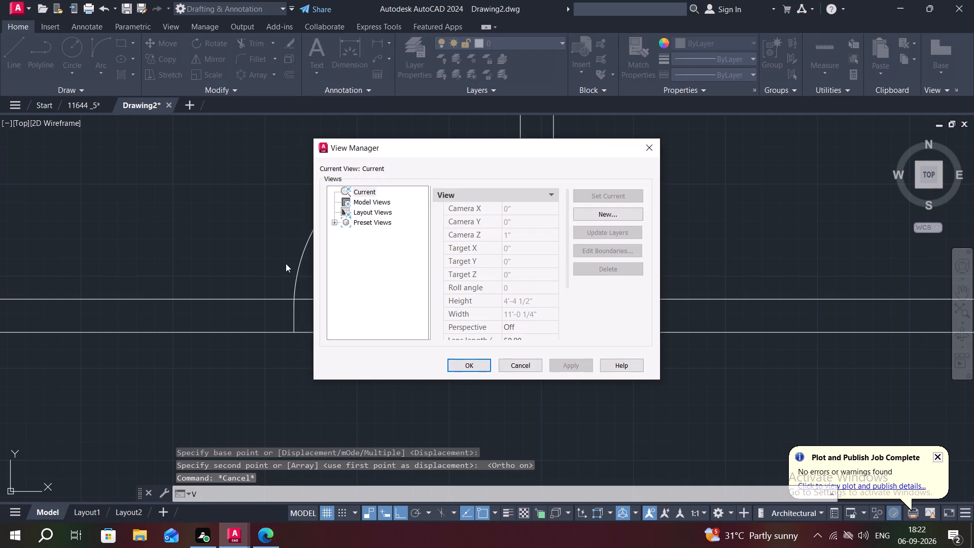
left_click(651, 142)
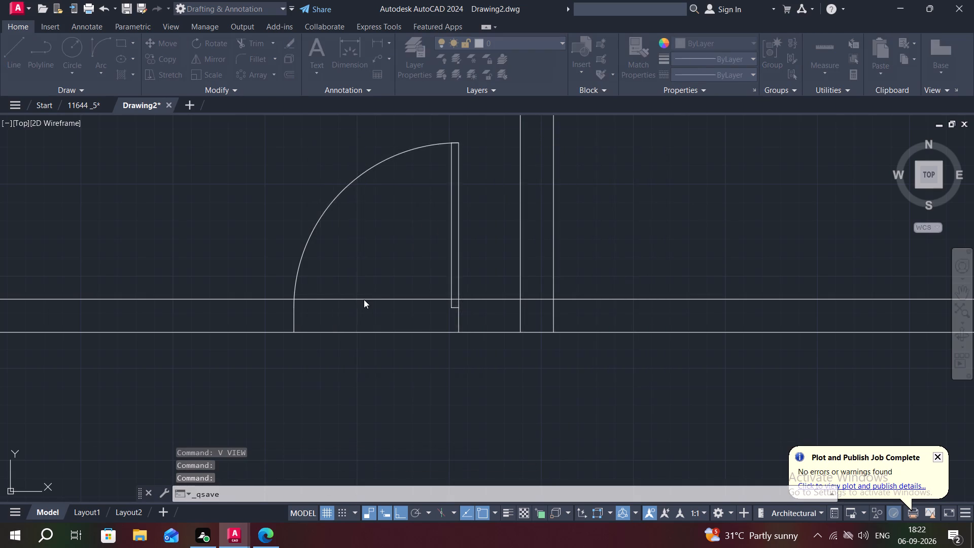
scroll(364, 299, "down", 1)
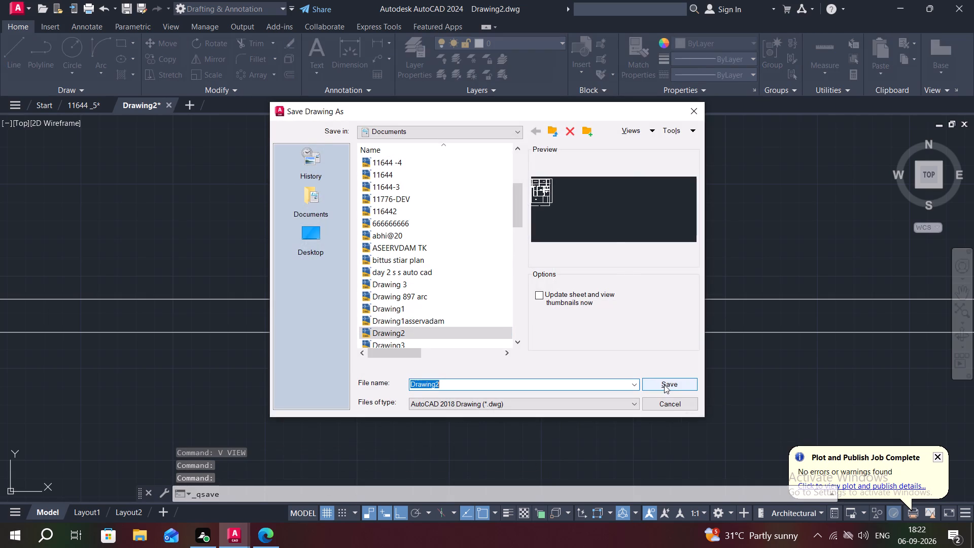
left_click(662, 384)
left_click(474, 294)
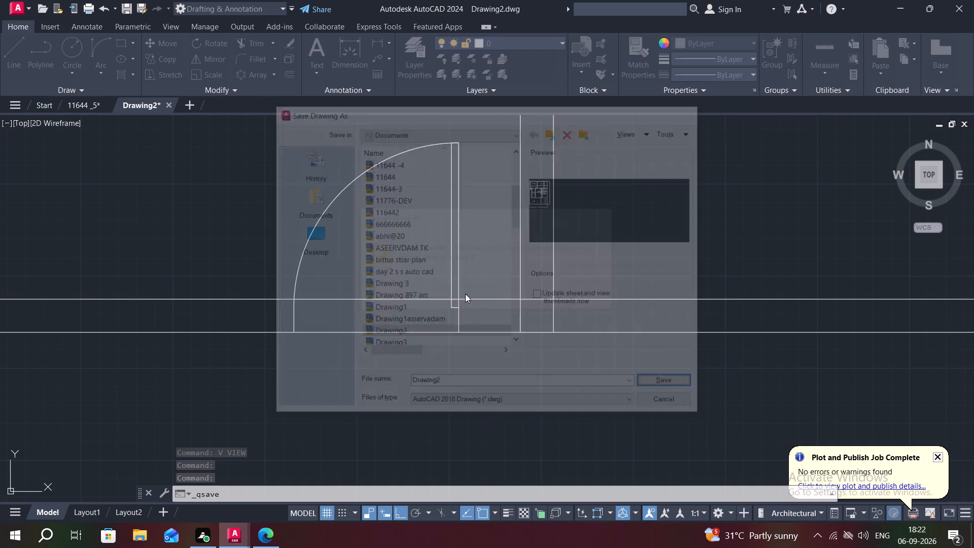
Trim the partition's upper wall line out of both door openings below the smaller plan's two upper rooms.
scroll(390, 298, "down", 2)
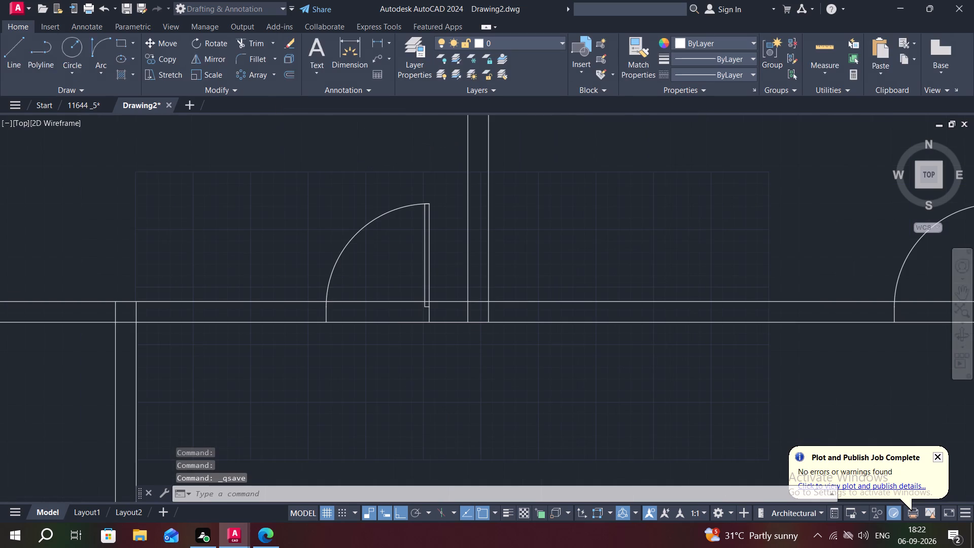
type("TR")
key("space")
left_click(386, 301)
scroll(430, 299, "up", 3)
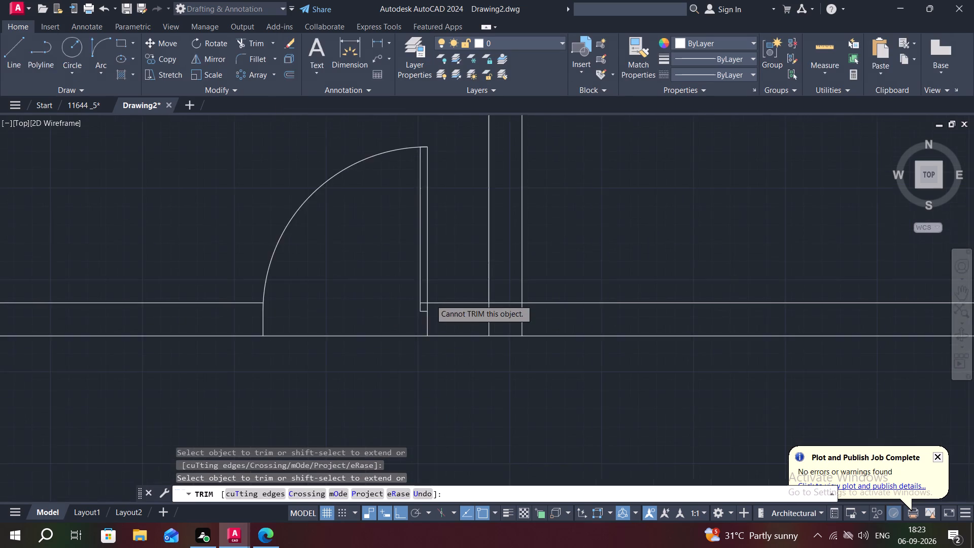
left_click(410, 306)
scroll(435, 413, "down", 5)
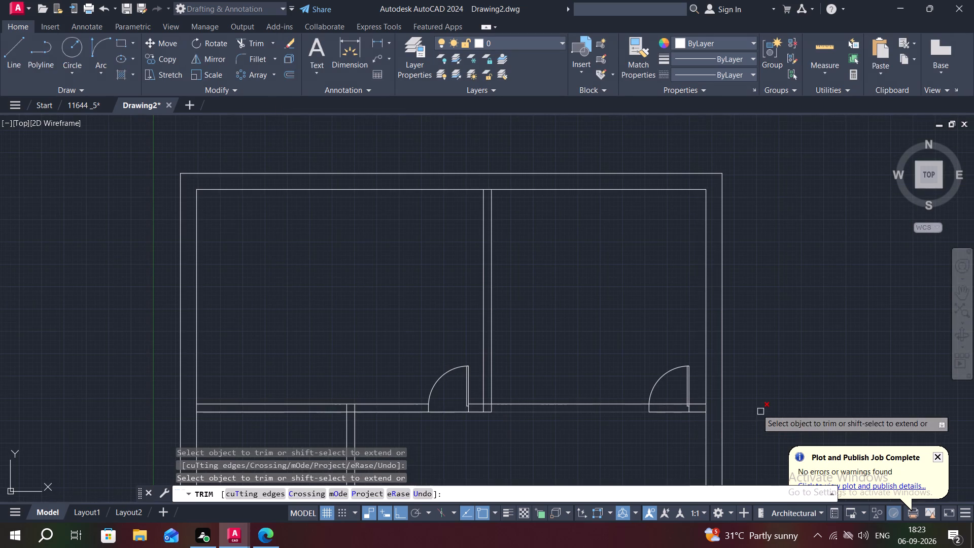
left_click(669, 402)
scroll(680, 411, "down", 1)
scroll(680, 411, "up", 6)
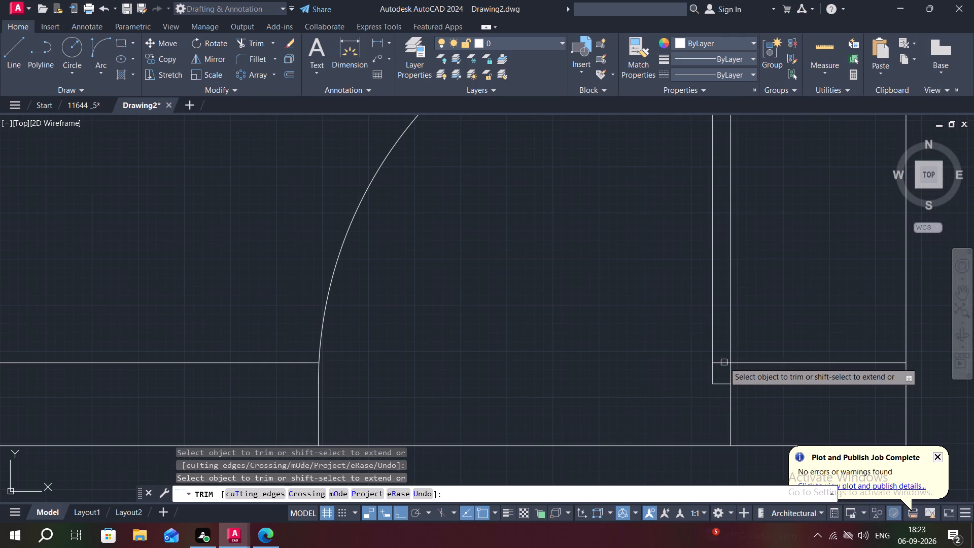
left_click(724, 364)
key("Escape")
Copy a downward-swinging loose door from beside the larger plan onto the top wall of the smaller plan's middle-left room, with Ortho off.
scroll(644, 444, "down", 2)
middle_click_drag(638, 454, 567, 301)
scroll(556, 300, "down", 2)
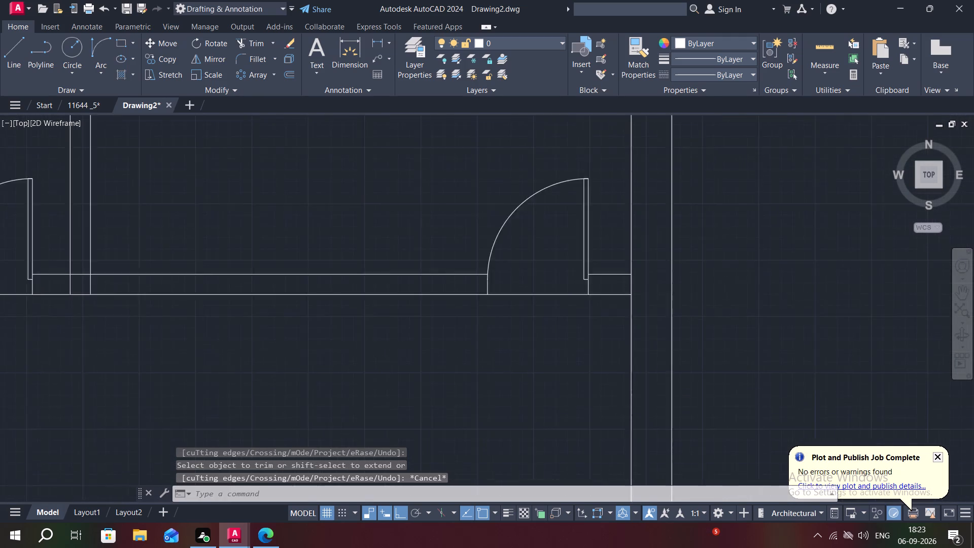
scroll(546, 357, "down", 2)
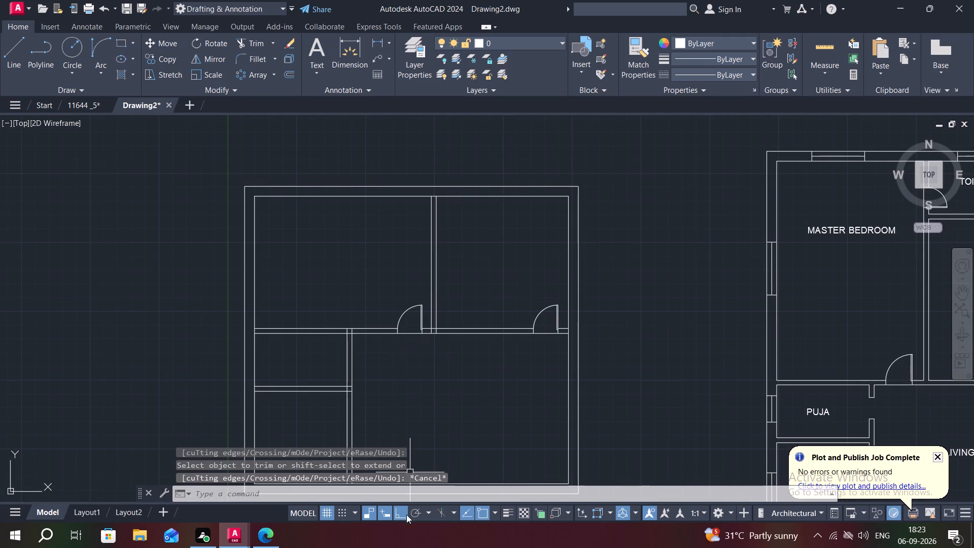
middle_click_drag(400, 327, 432, 328)
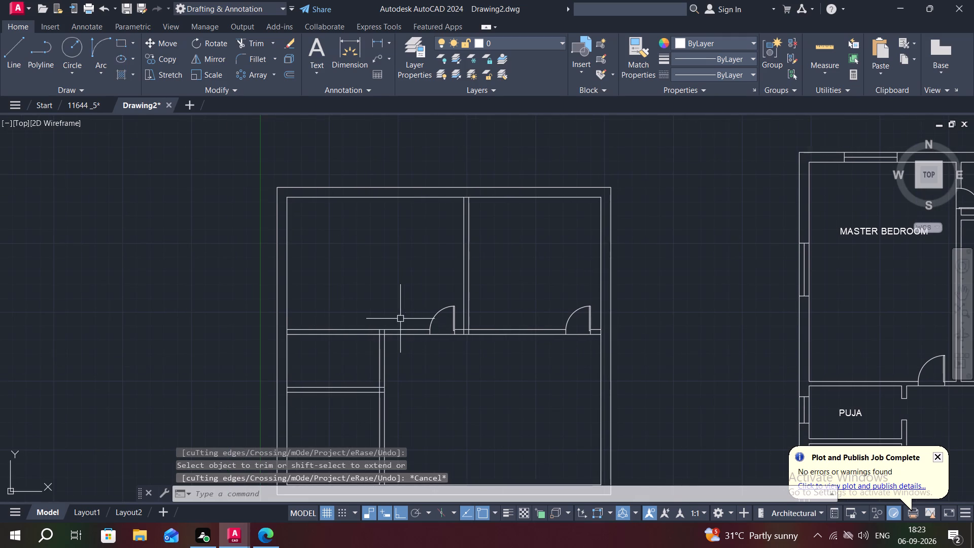
scroll(457, 360, "down", 2)
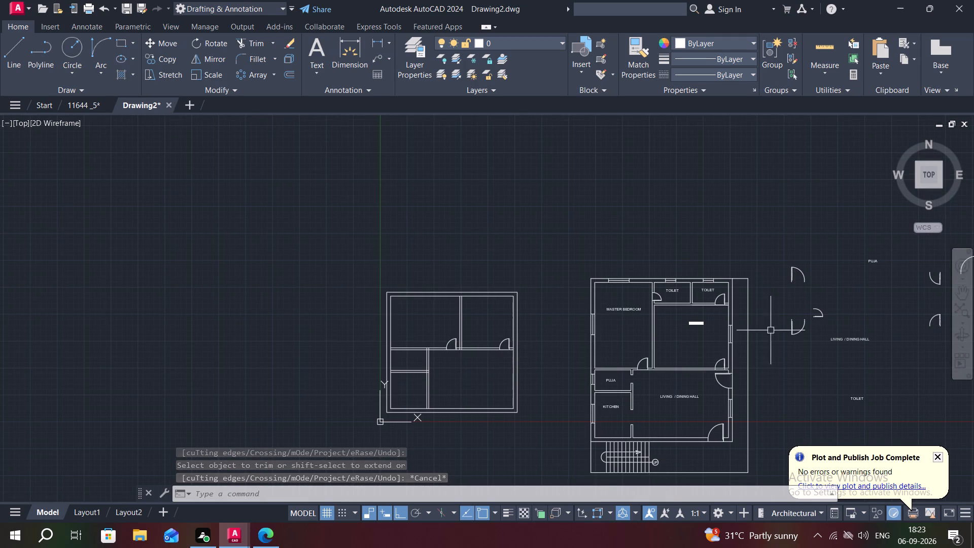
middle_click_drag(826, 314, 578, 322)
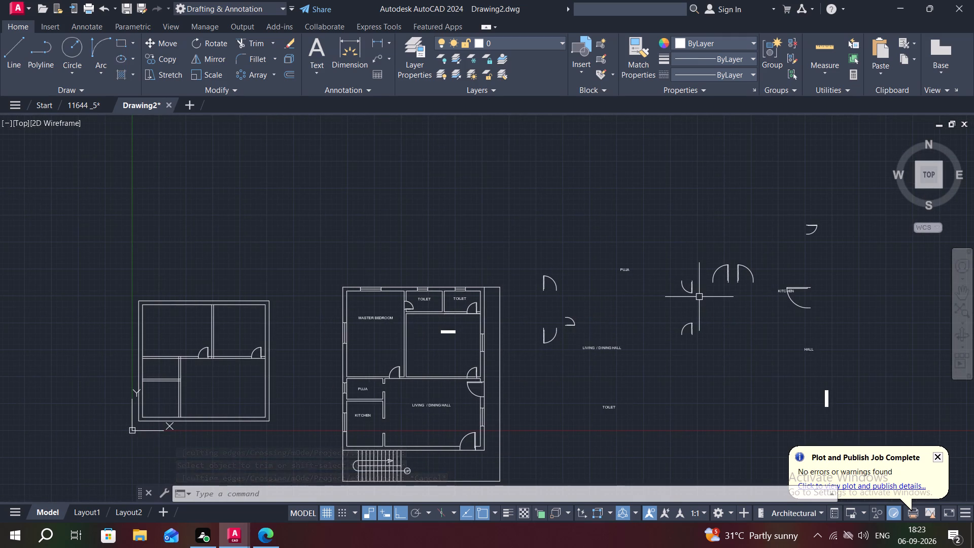
type("CO")
key("space")
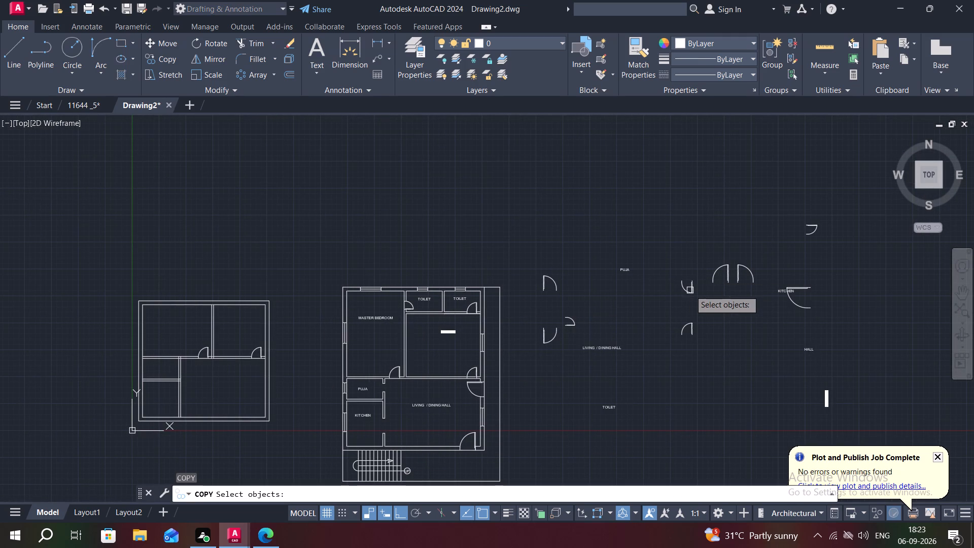
left_click(690, 290)
right_click(690, 289)
left_click(690, 280)
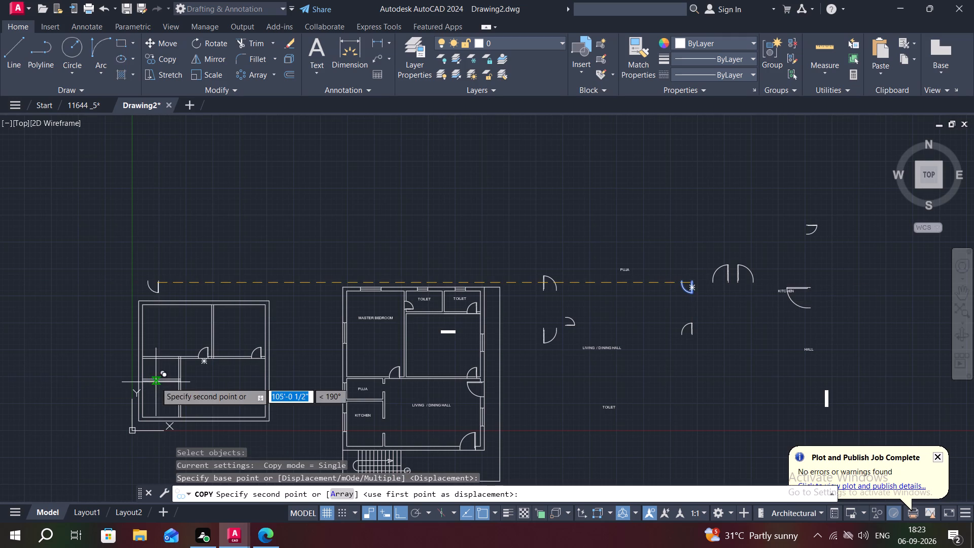
scroll(160, 376, "up", 6)
key("F8")
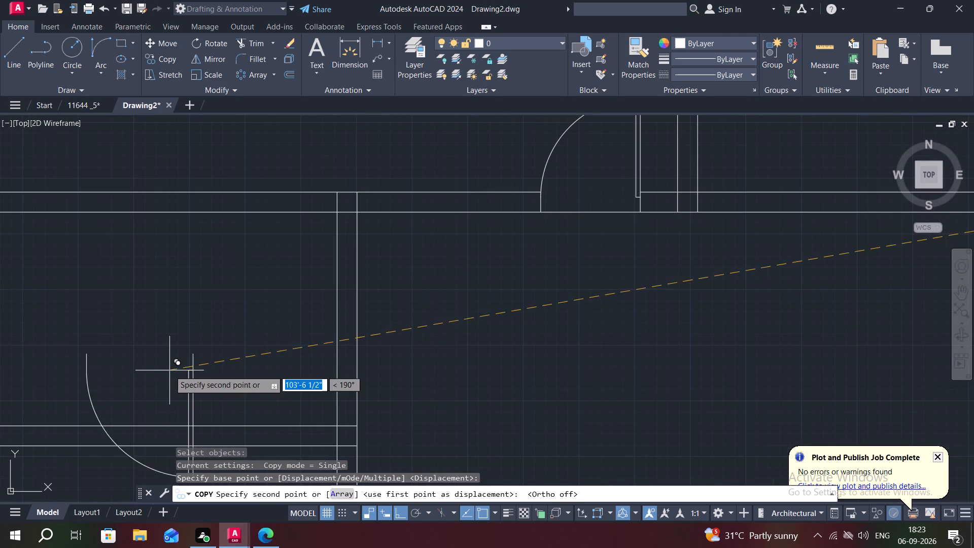
left_click(277, 209)
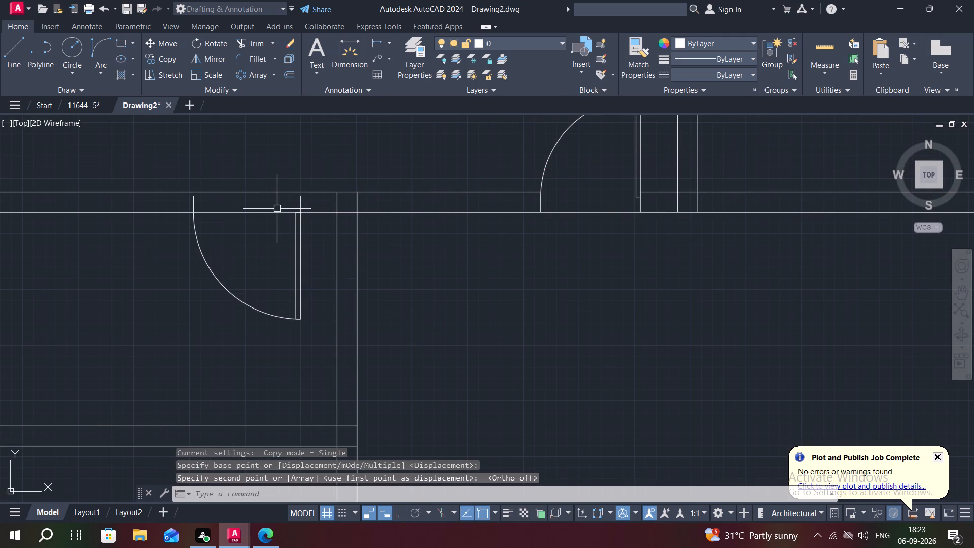
Move the copied door up so its jamb ends meet the partition's upper wall line.
key("m")
key("space")
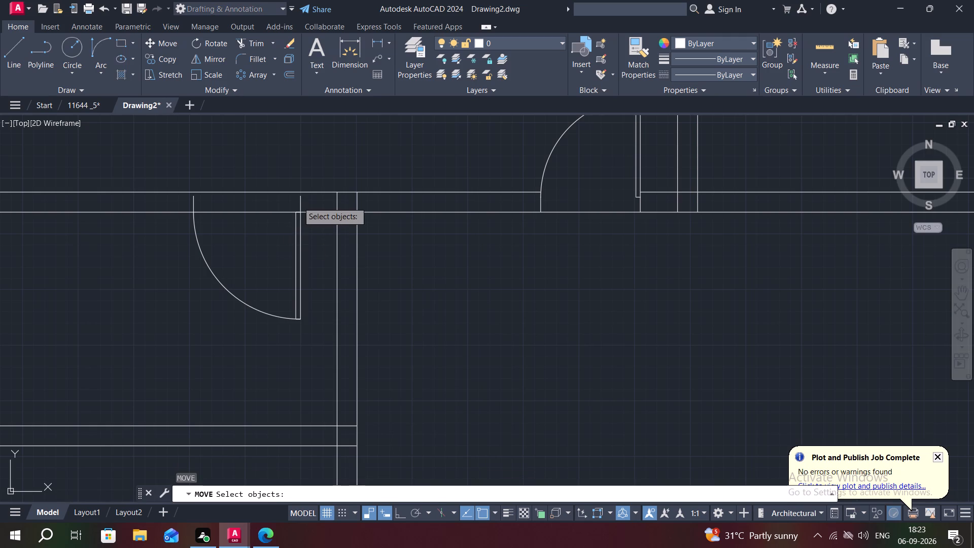
left_click(298, 202)
right_click(298, 202)
scroll(298, 202, "up", 2)
left_click(301, 185)
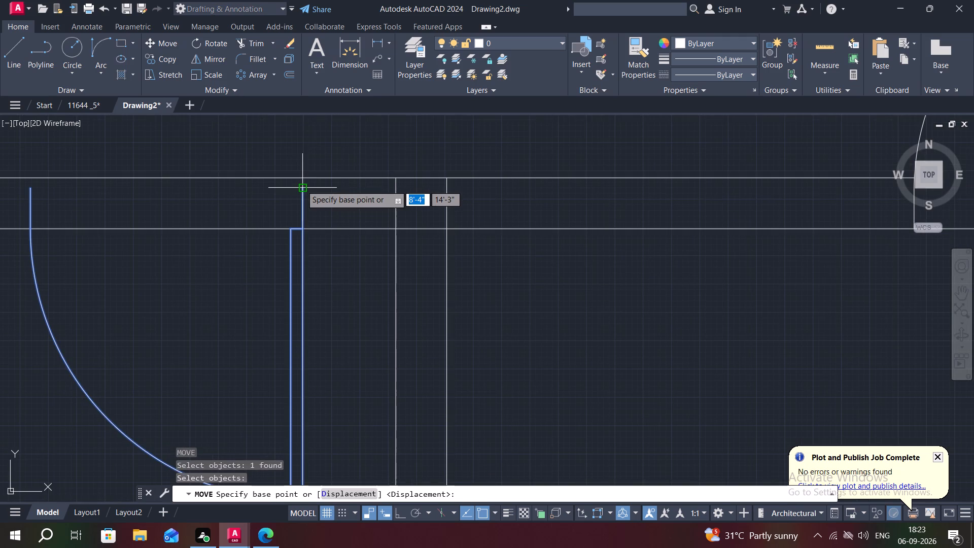
left_click(304, 179)
key("Escape")
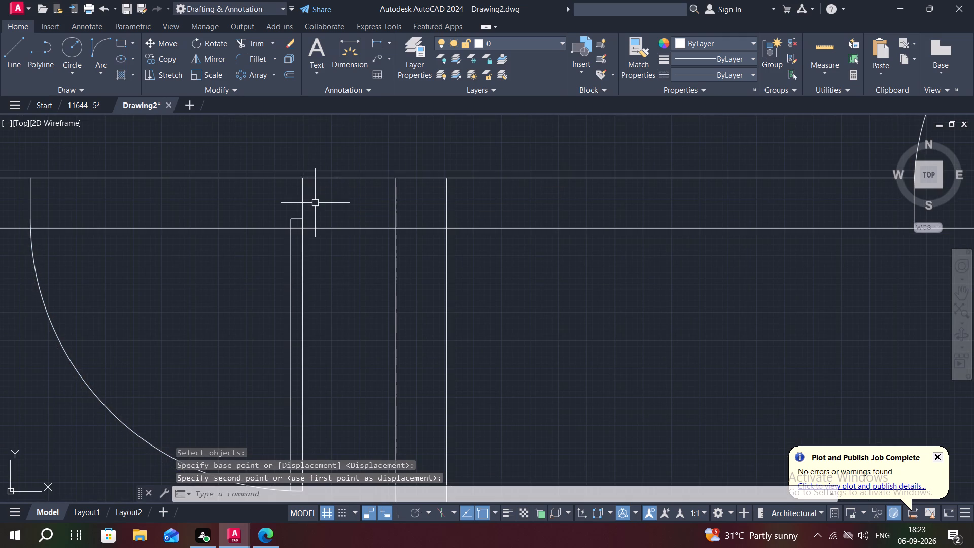
Trim the partition's lower wall line out of the middle-left room's new door opening.
key("t")
key("r")
key("space")
left_click(242, 230)
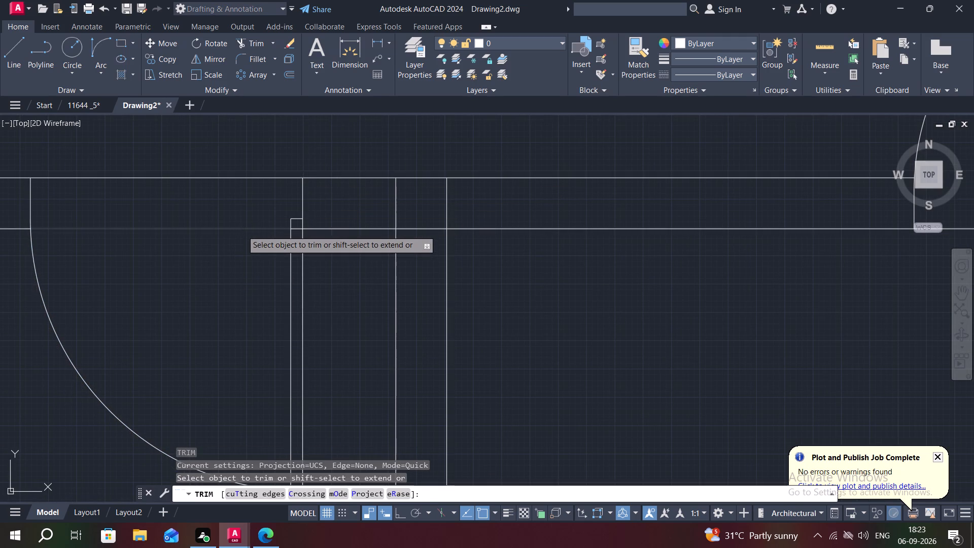
left_click(295, 232)
left_click(296, 227)
key("Escape")
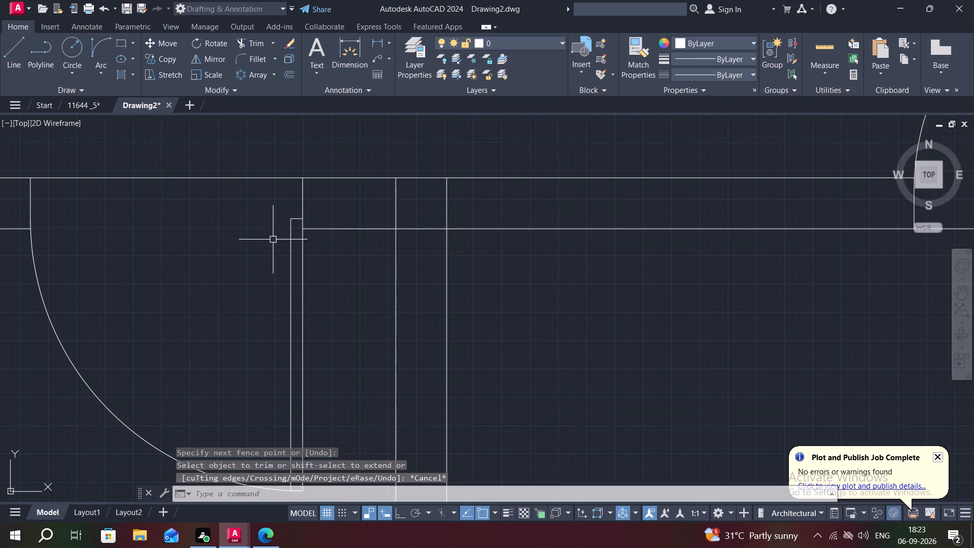
Trim the overlapping wall lines where the partition between the two left rooms meets the vertical partition in the smaller plan.
scroll(267, 240, "down", 4)
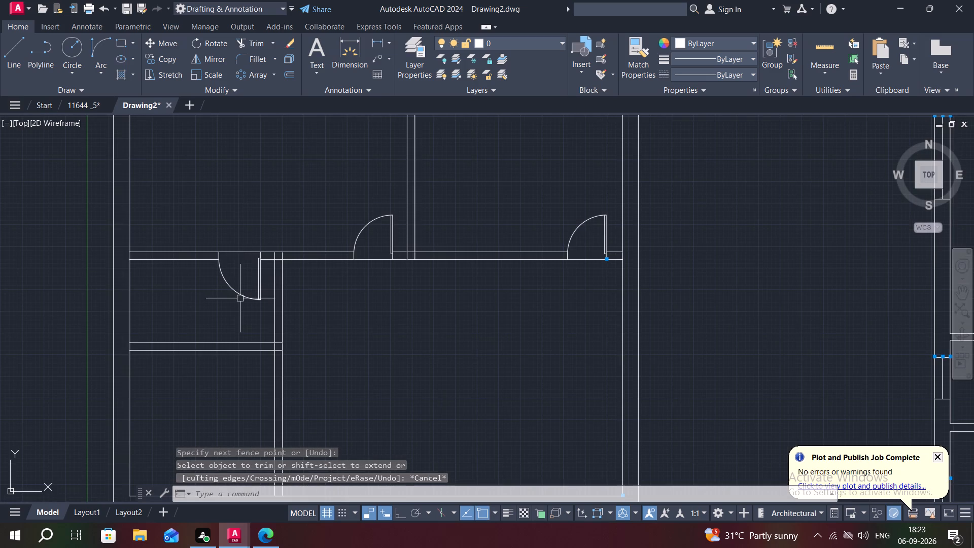
middle_click_drag(235, 333, 276, 230)
key("Escape")
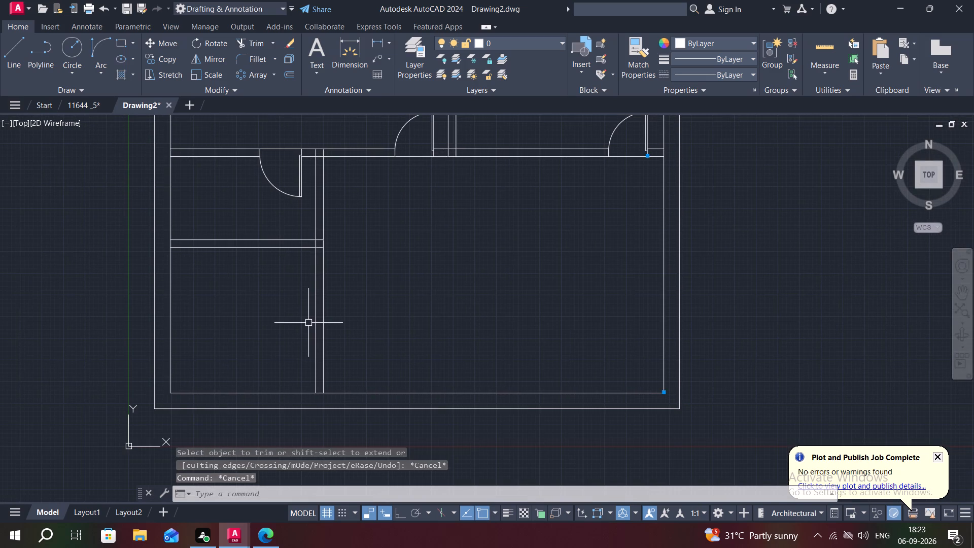
key("r")
key("Escape")
key("t")
key("r")
key("space")
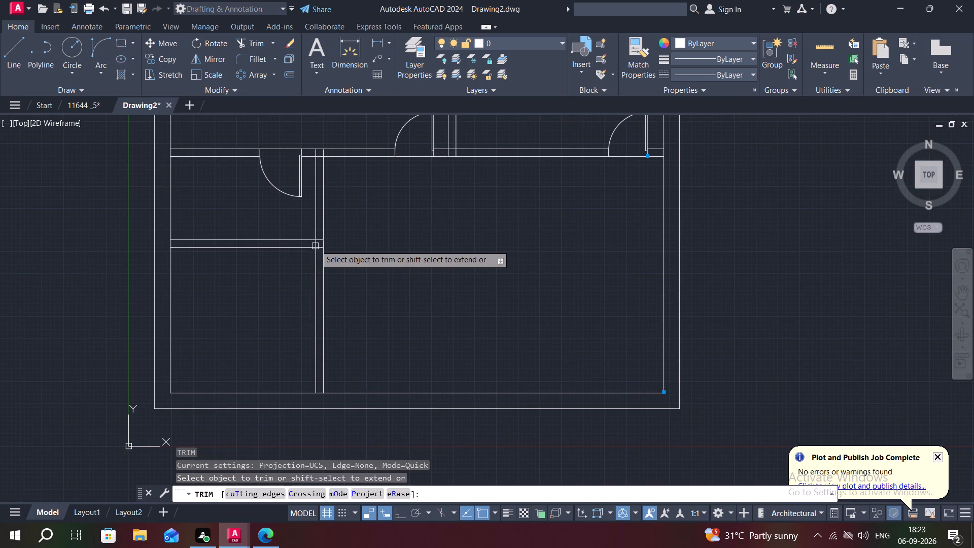
scroll(317, 245, "up", 4)
left_click_drag(306, 238, 318, 222)
left_click(320, 221)
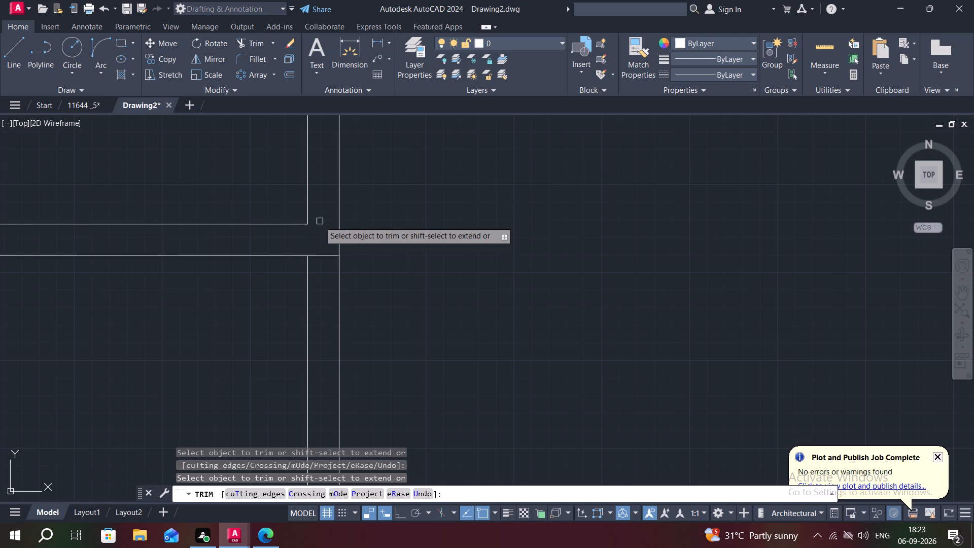
left_click(325, 257)
key("Escape")
Draw two 4-1/2" lines across the vertical partition beside the smaller plan's lower-left room, marking the ends of an opening.
scroll(259, 328, "down", 2)
middle_click_drag(263, 328, 310, 102)
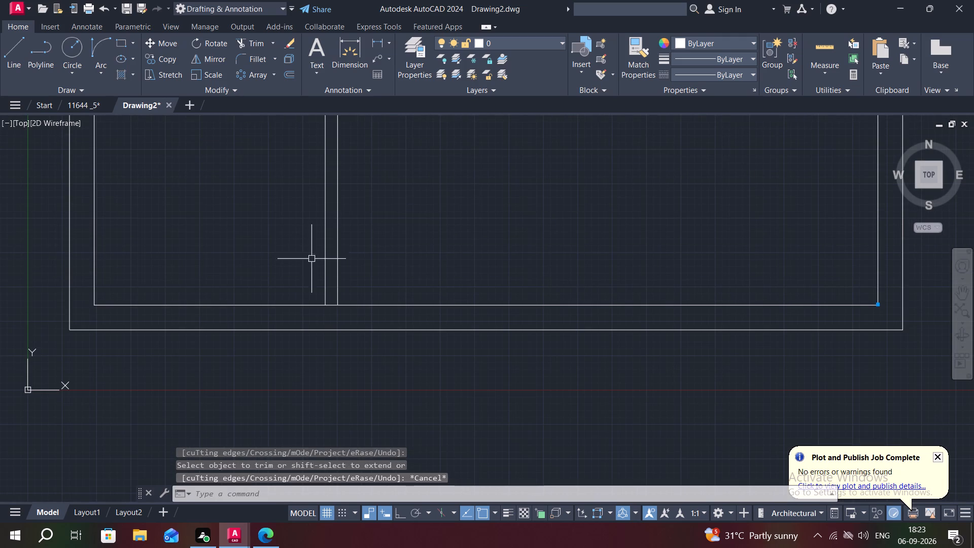
key("l")
key("space")
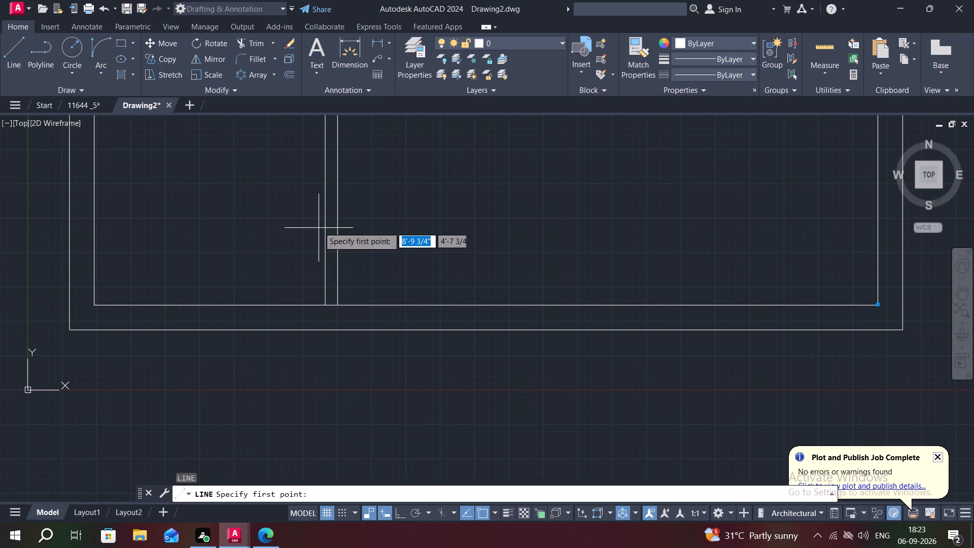
left_click(325, 182)
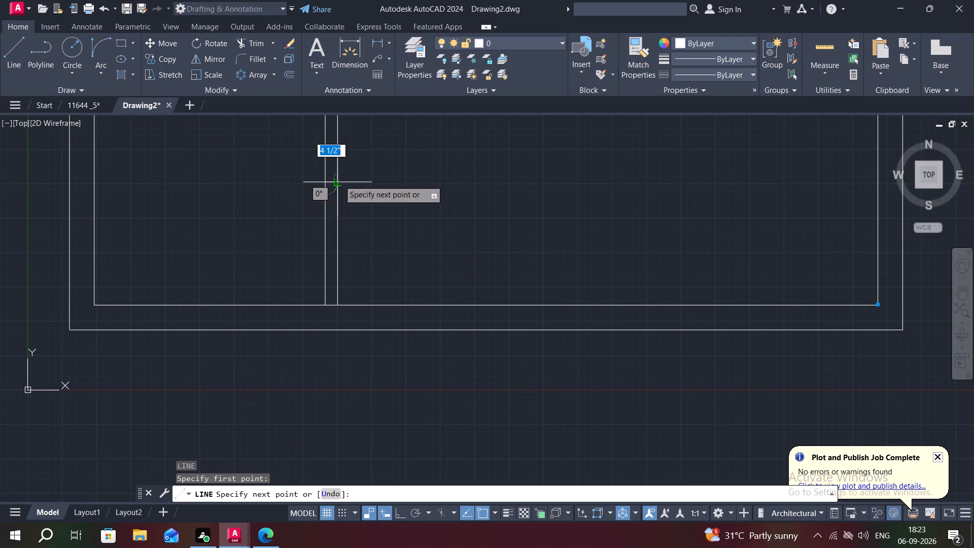
left_click(339, 180)
key("Escape")
middle_click_drag(341, 178, 340, 307)
key("space")
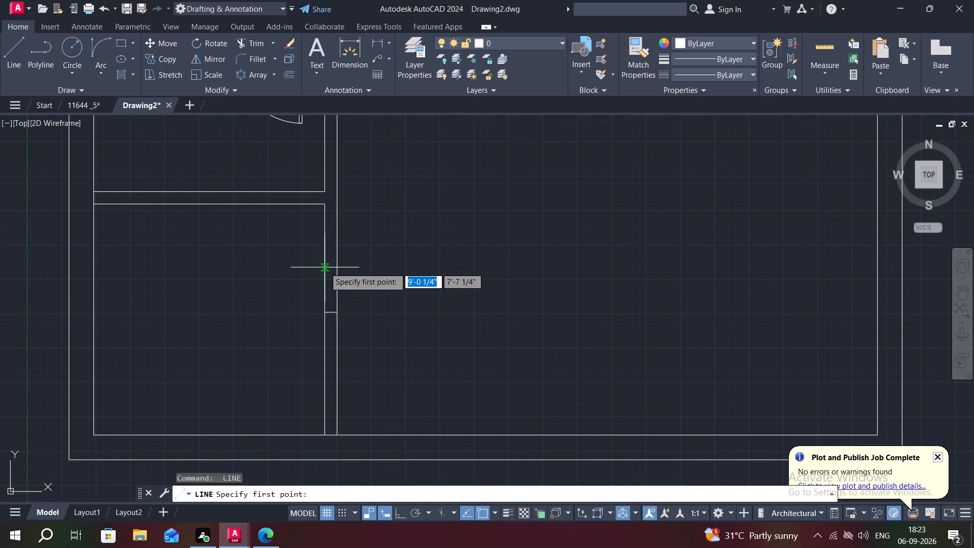
left_click(325, 264)
left_click(336, 263)
key("Escape")
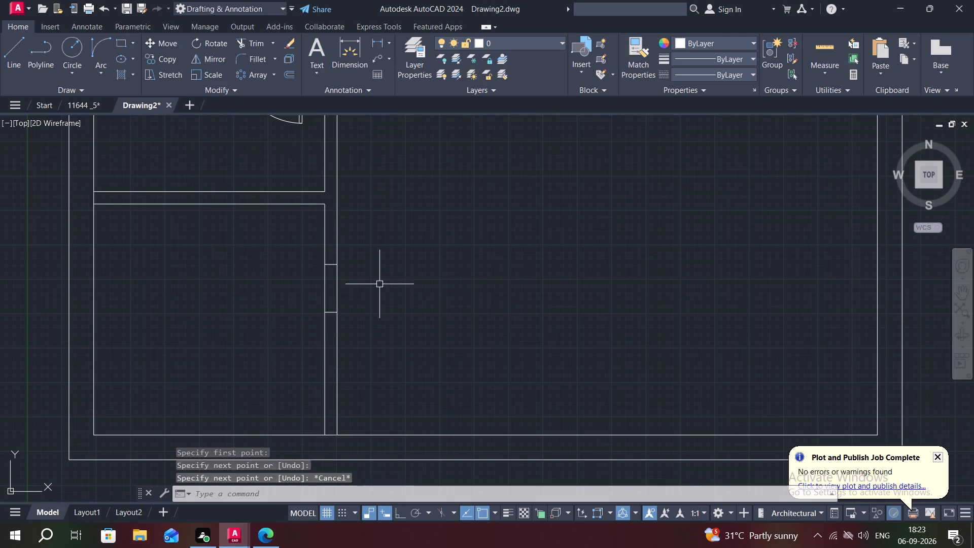
Trim both partition wall lines between the two marker lines to open the smaller plan's lower-left room.
type("TR")
key("space")
left_click_drag(294, 287, 384, 297)
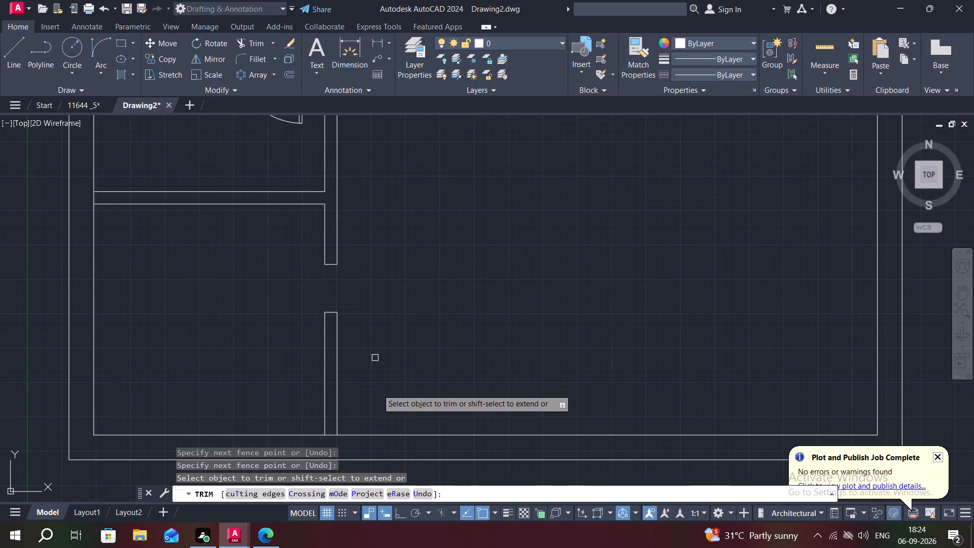
Trim the outer wall's inner line where the lower vertical partition and the two left rooms' dividing partition meet it in the smaller plan.
left_click(331, 437)
middle_click_drag(231, 338, 247, 347)
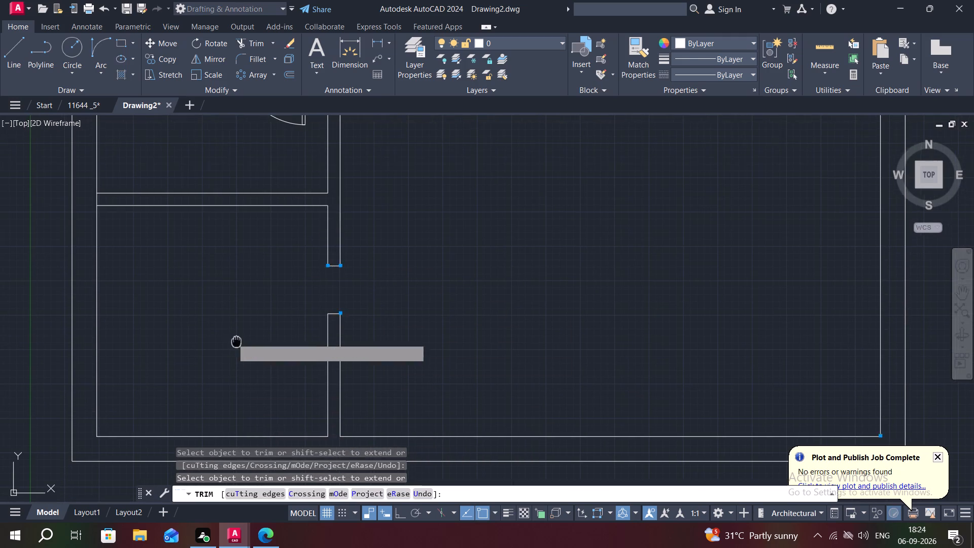
middle_click_drag(247, 347, 270, 369)
left_click(133, 227)
key("Escape")
Trim the overlapping lines where the main horizontal partition meets the left outer wall and the lower vertical partition in the smaller plan.
scroll(196, 300, "down", 2)
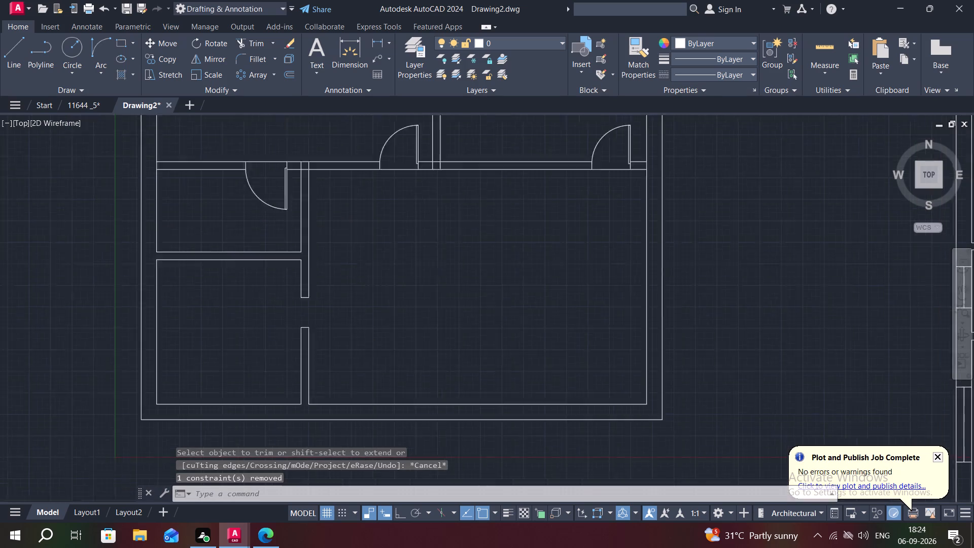
scroll(196, 300, "down", 1)
middle_click_drag(197, 302, 215, 313)
scroll(196, 257, "up", 4)
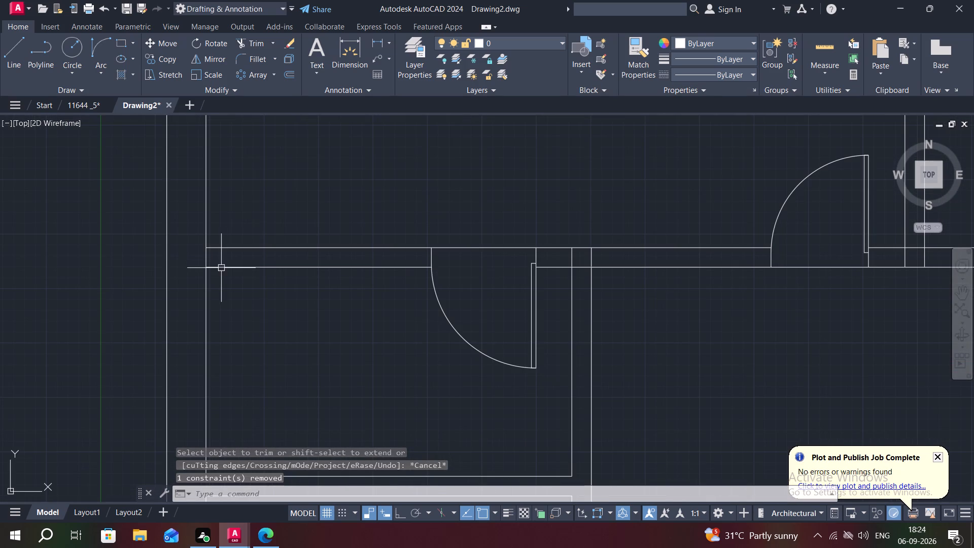
key("space")
left_click(206, 258)
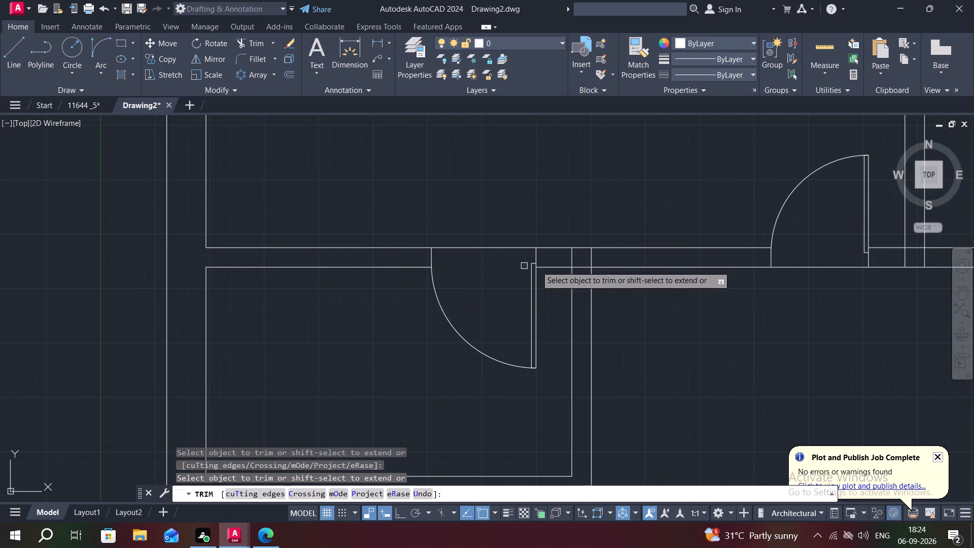
left_click(572, 260)
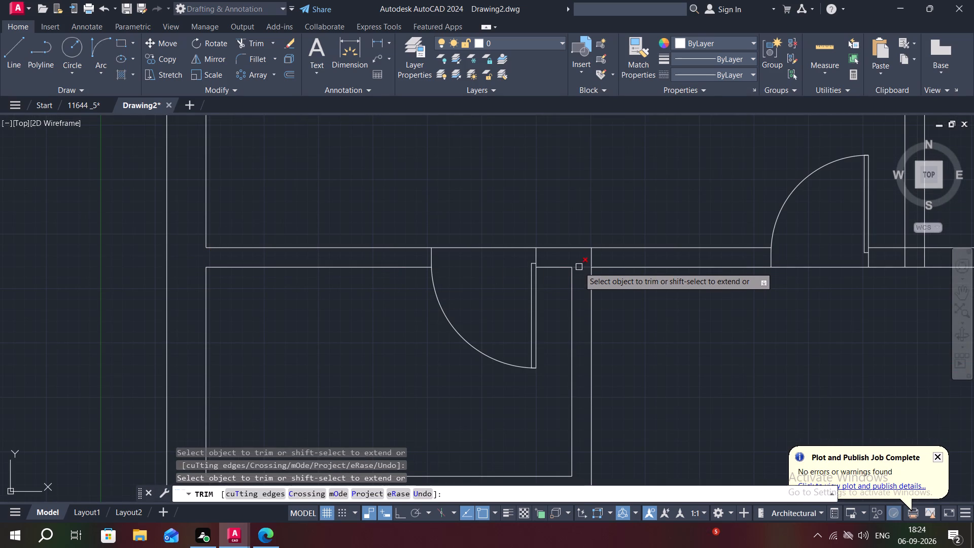
left_click(579, 267)
left_click(590, 259)
Trim the overlapping lines at both ends of the partition between the two upper rooms, at the horizontal partition and the top outer wall.
scroll(639, 315, "down", 2)
middle_click_drag(638, 315, 559, 309)
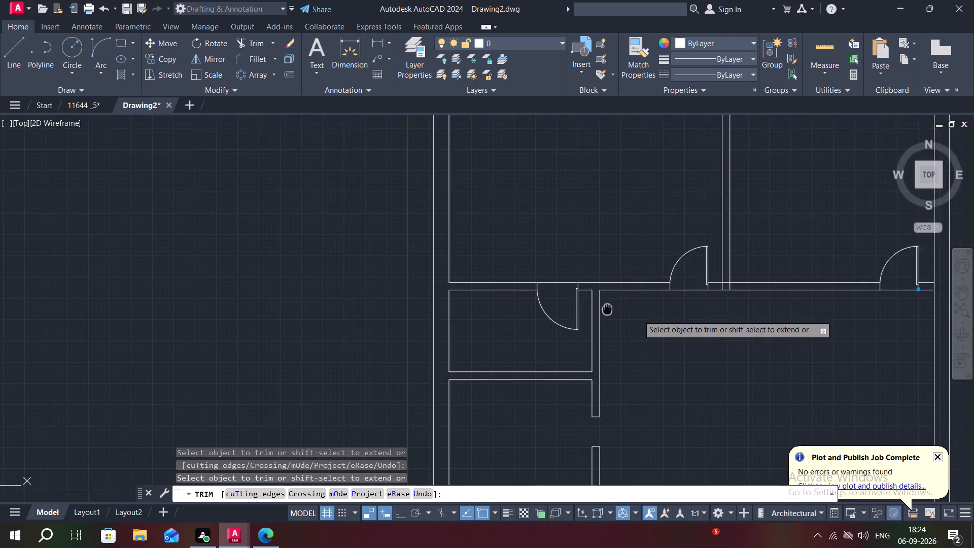
middle_click_drag(559, 309, 548, 309)
scroll(669, 289, "up", 4)
left_click_drag(550, 266, 578, 255)
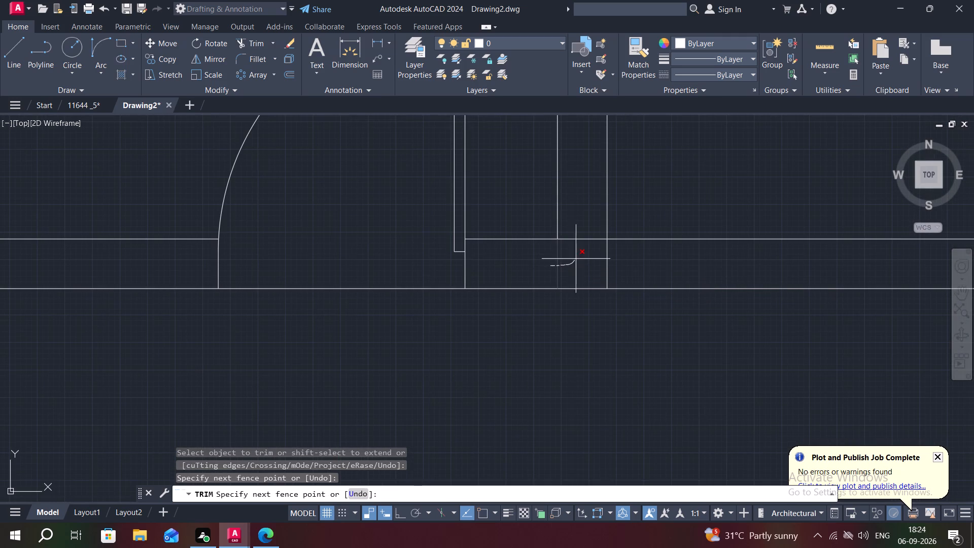
left_click_drag(578, 255, 630, 268)
scroll(559, 364, "down", 4)
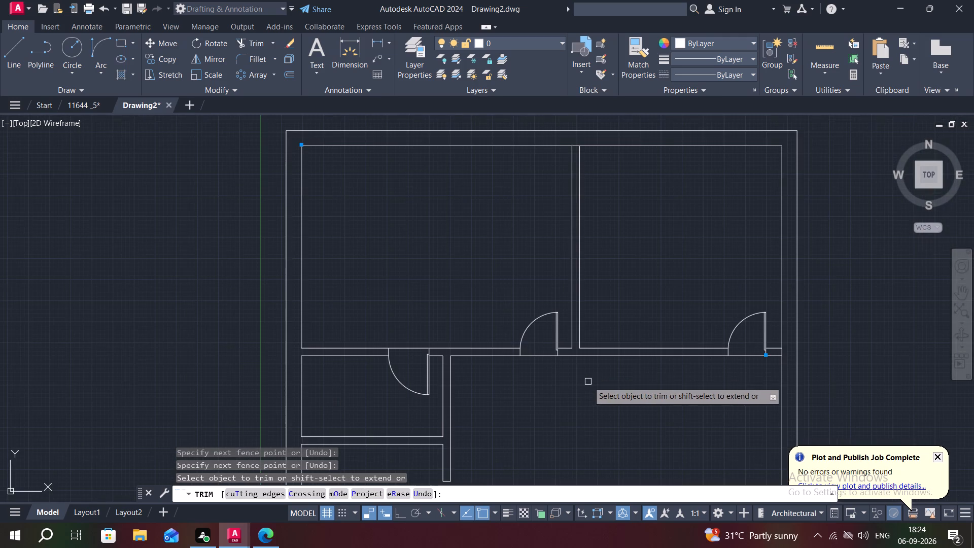
middle_click_drag(587, 380, 517, 367)
scroll(510, 142, "up", 3)
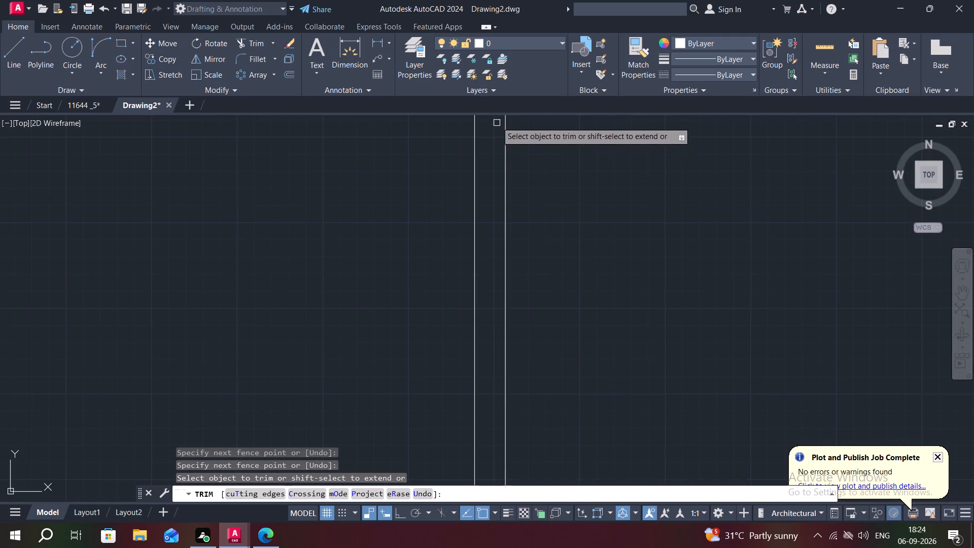
middle_click_drag(497, 152, 480, 312)
left_click(474, 265)
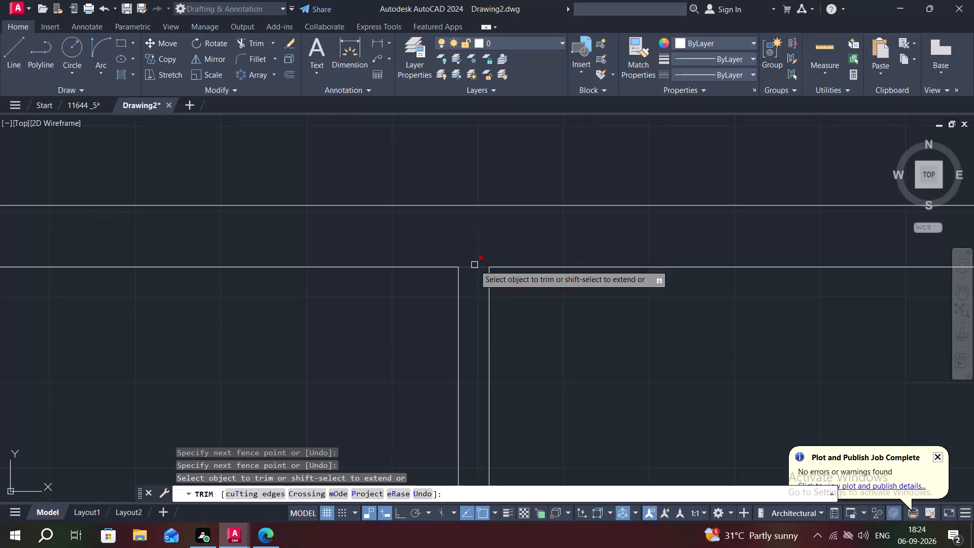
Trim the right outer wall's inner line where the main horizontal partition meets it in the smaller plan.
scroll(527, 292, "down", 3)
middle_click_drag(531, 295, 378, 227)
scroll(561, 425, "up", 2)
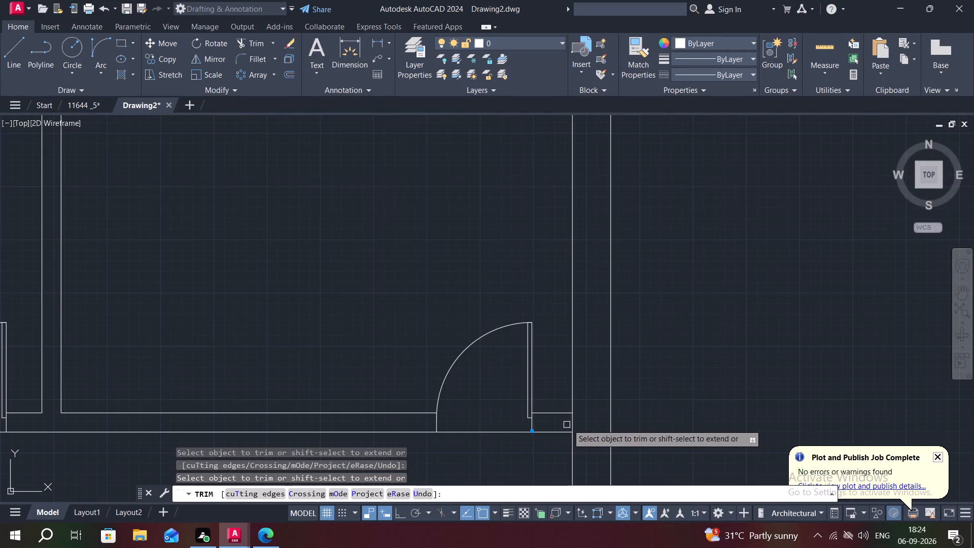
left_click(573, 422)
key("Escape")
Copy the MASTER BEDROOM label from the larger plan into the smaller plan's upper-left room.
scroll(519, 478, "down", 2)
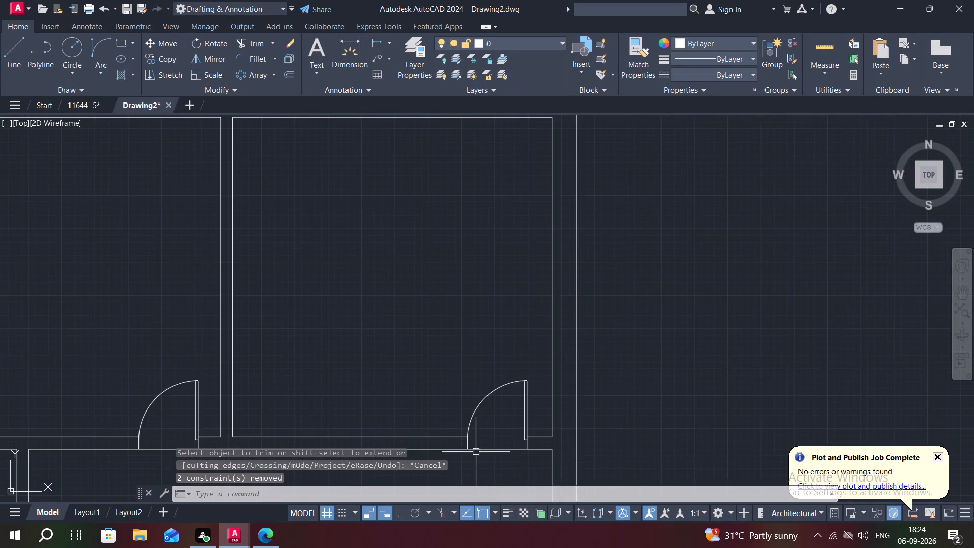
scroll(472, 450, "down", 2)
middle_click_drag(401, 354, 471, 313)
scroll(472, 308, "down", 1)
key("c")
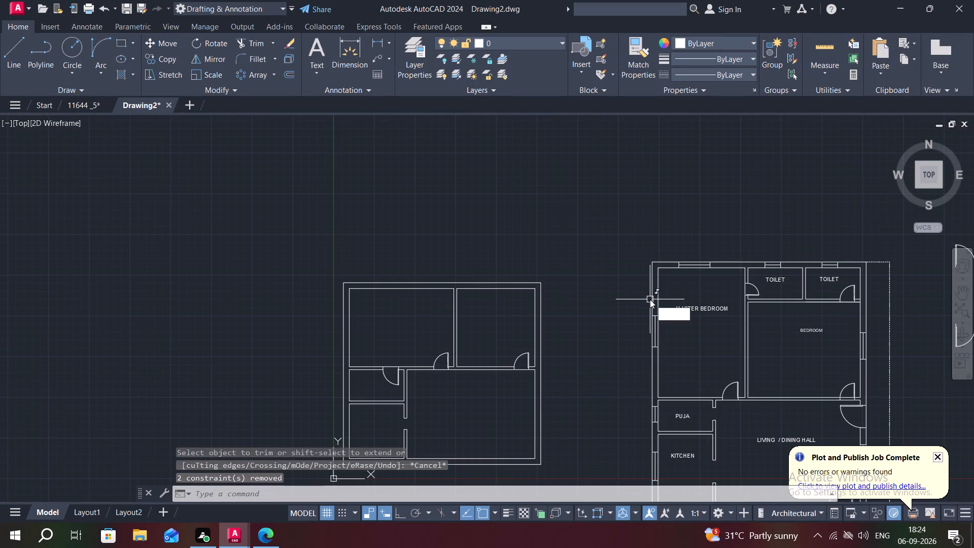
key("o")
key("space")
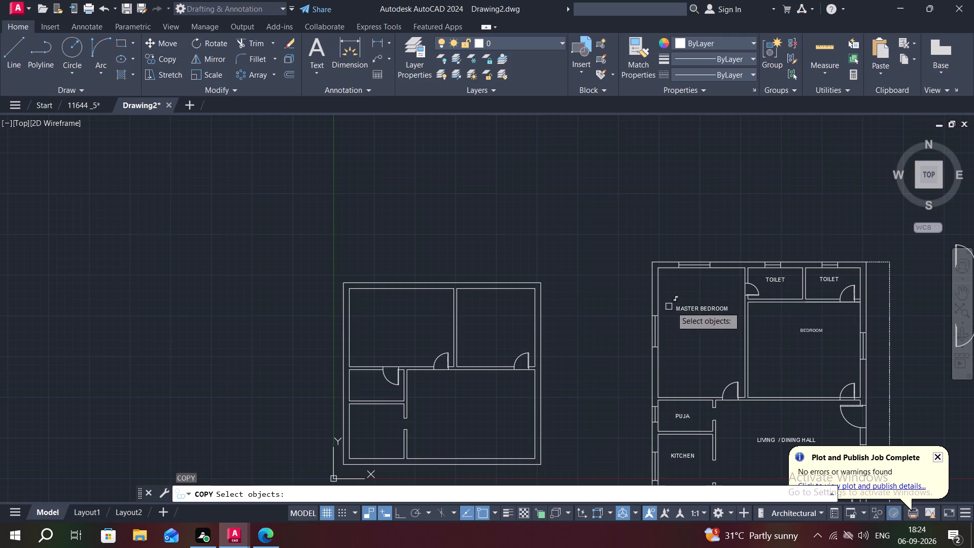
left_click(691, 310)
right_click(691, 310)
left_click_drag(689, 309, 680, 307)
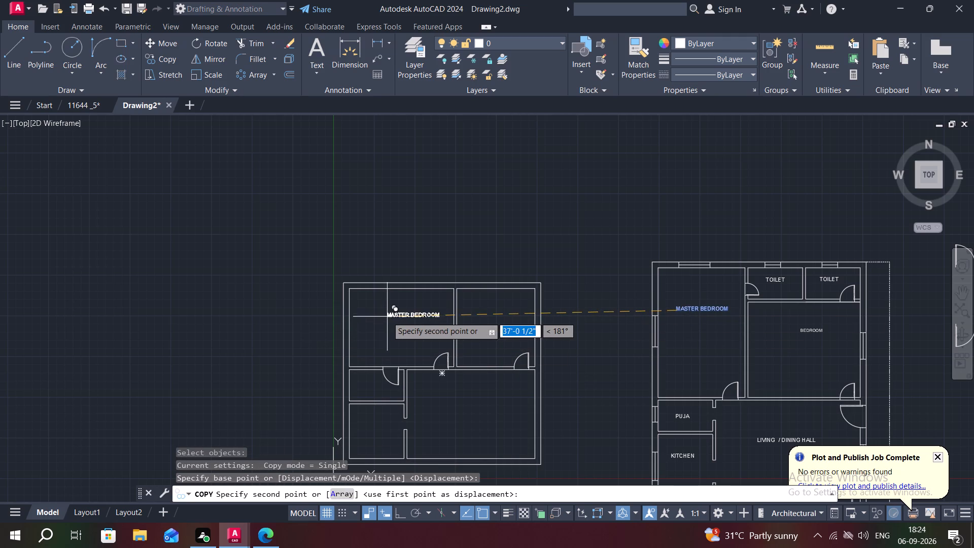
left_click(383, 318)
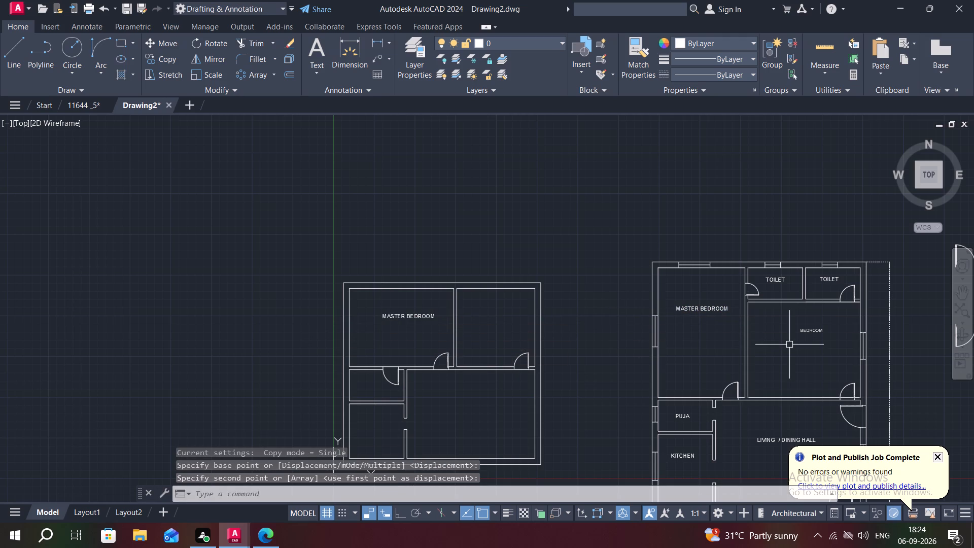
Copy the BEDROOM label from the larger plan into the smaller plan's upper-right room.
key("space")
left_click(818, 331)
right_click(818, 331)
left_click(798, 330)
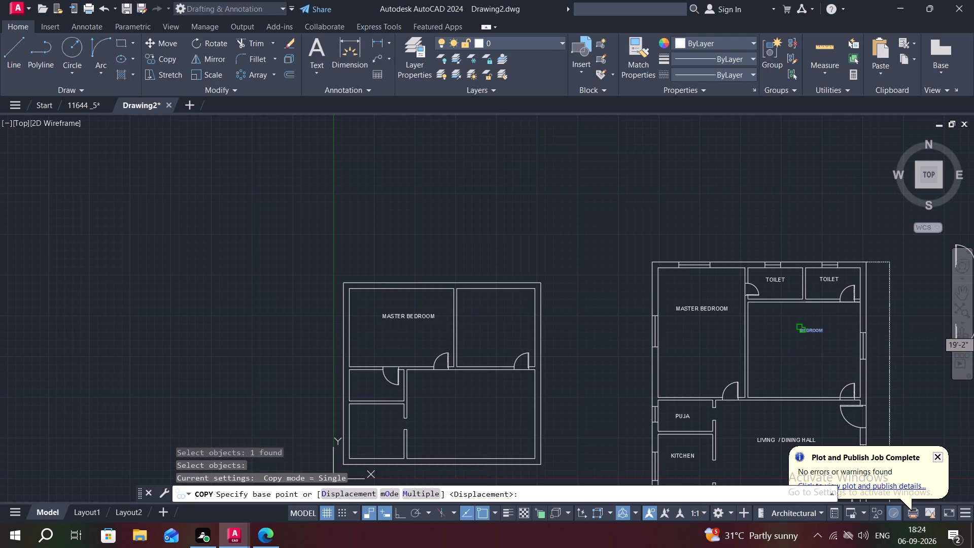
left_click(486, 316)
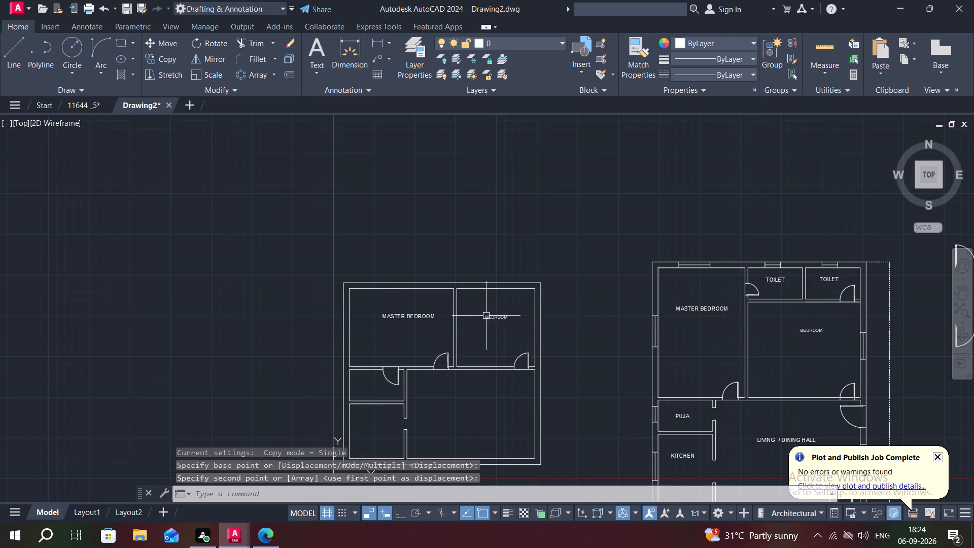
Copy the TOILET label from the larger plan into the smaller plan's middle-left room.
middle_click_drag(565, 355, 585, 340)
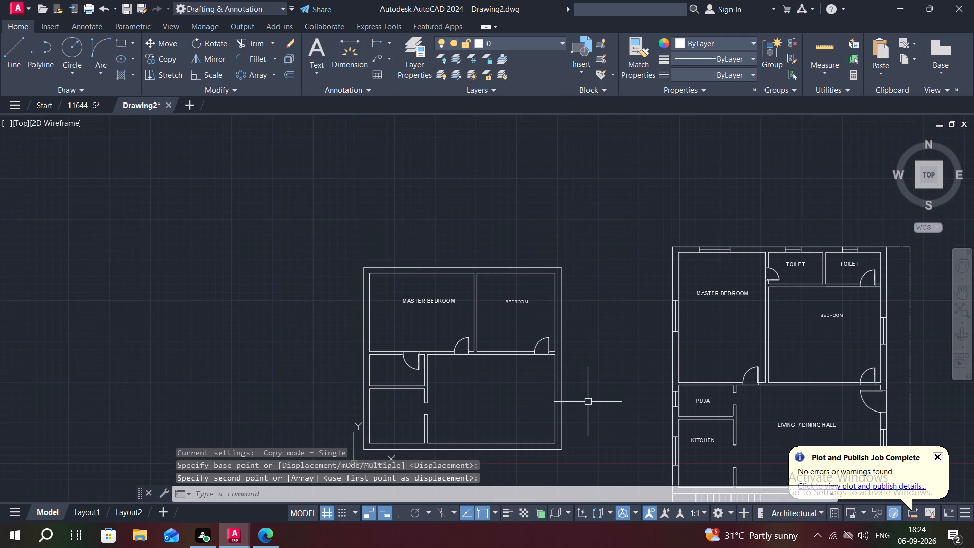
key("space")
left_click(798, 263)
right_click(798, 263)
left_click(798, 263)
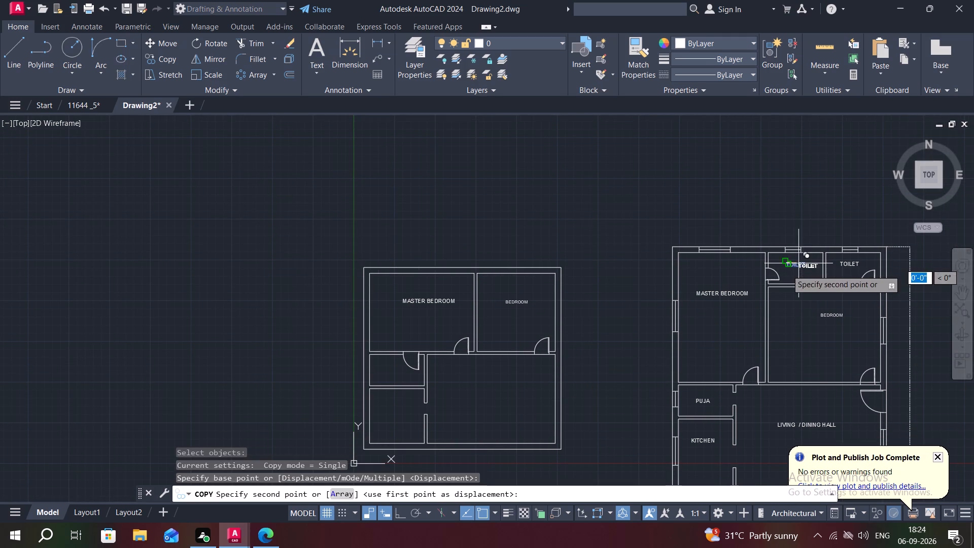
left_click(385, 370)
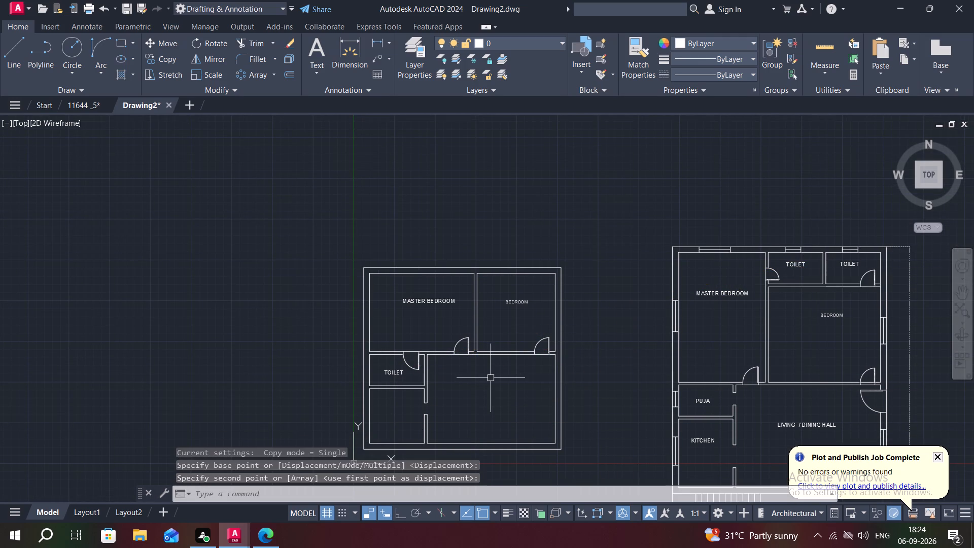
Copy the KITCHEN label from the larger plan into the smaller plan's lower-left room.
key("space")
left_click(708, 436)
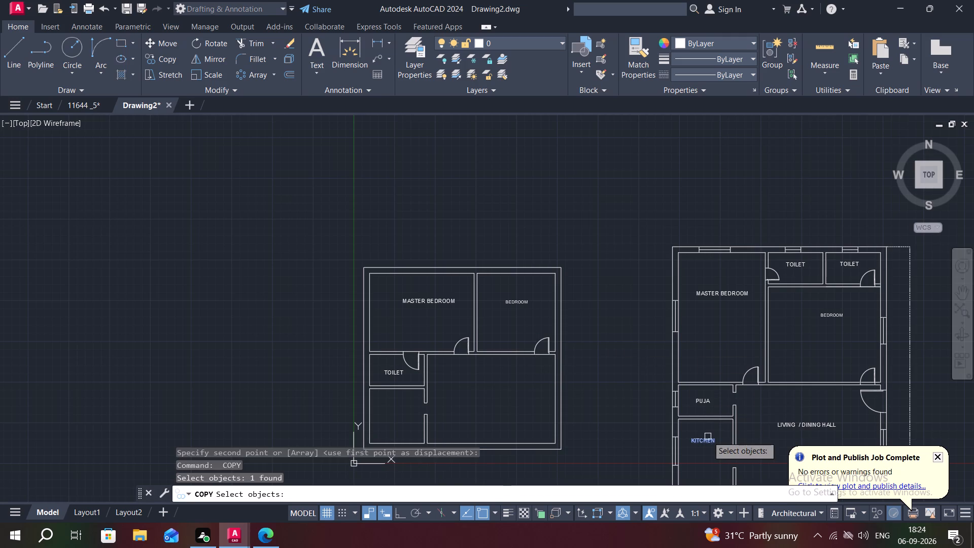
right_click(708, 436)
left_click(708, 436)
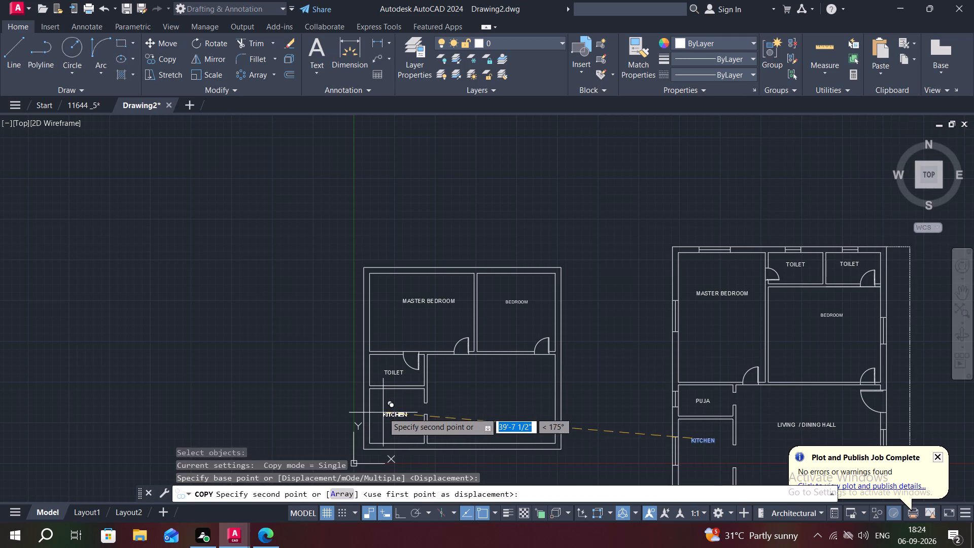
left_click(384, 420)
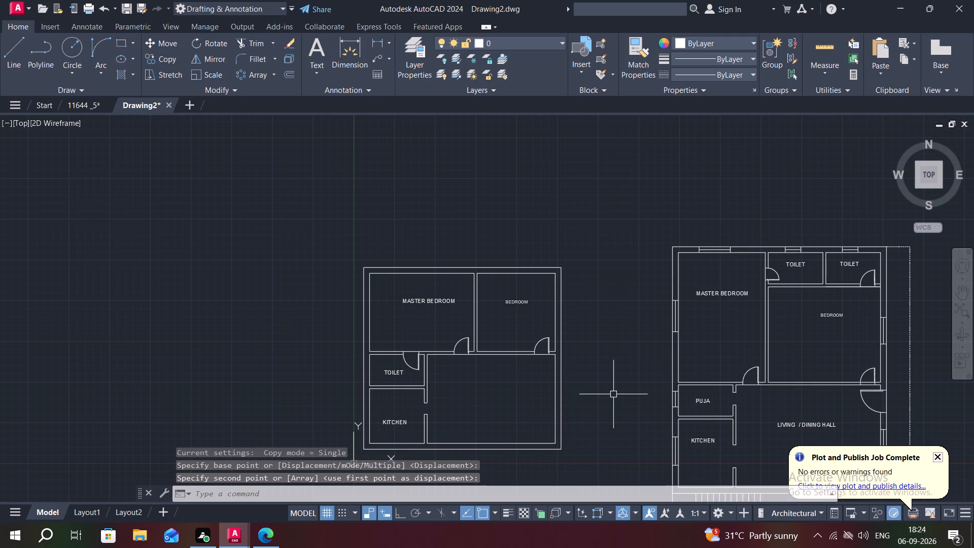
Copy the LIVING / DINING HALL label from the larger plan into the smaller plan's large lower-right room.
middle_click_drag(776, 412, 695, 362)
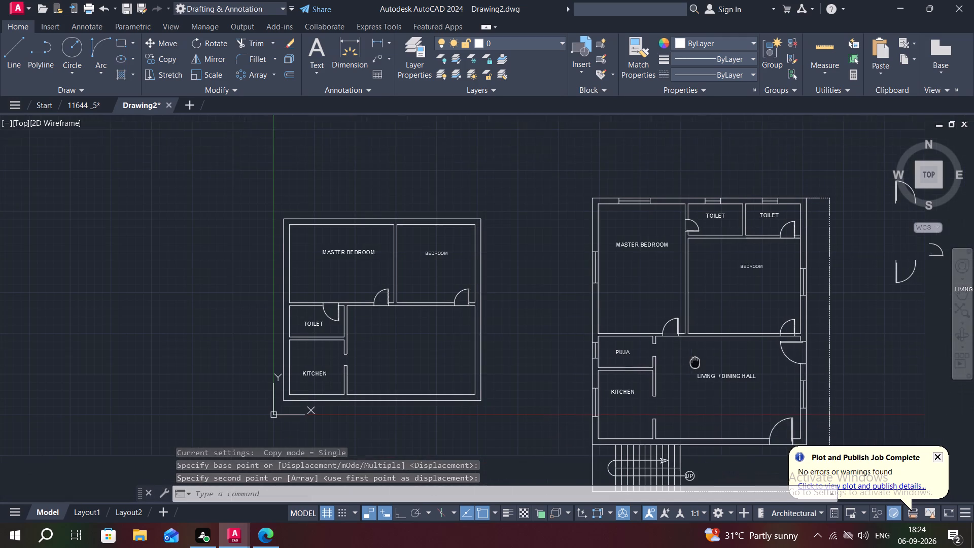
key("space")
left_click(719, 374)
right_click(719, 374)
left_click(719, 374)
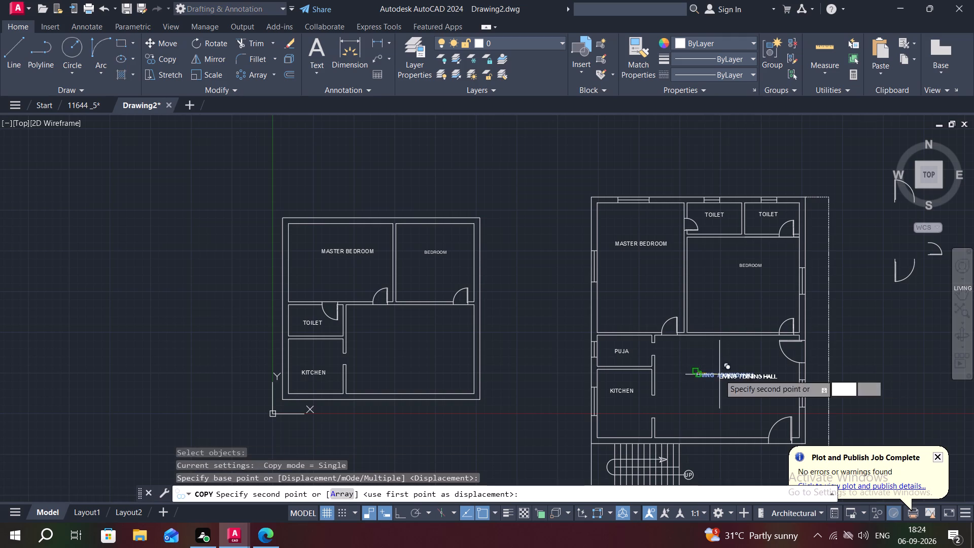
left_click(368, 355)
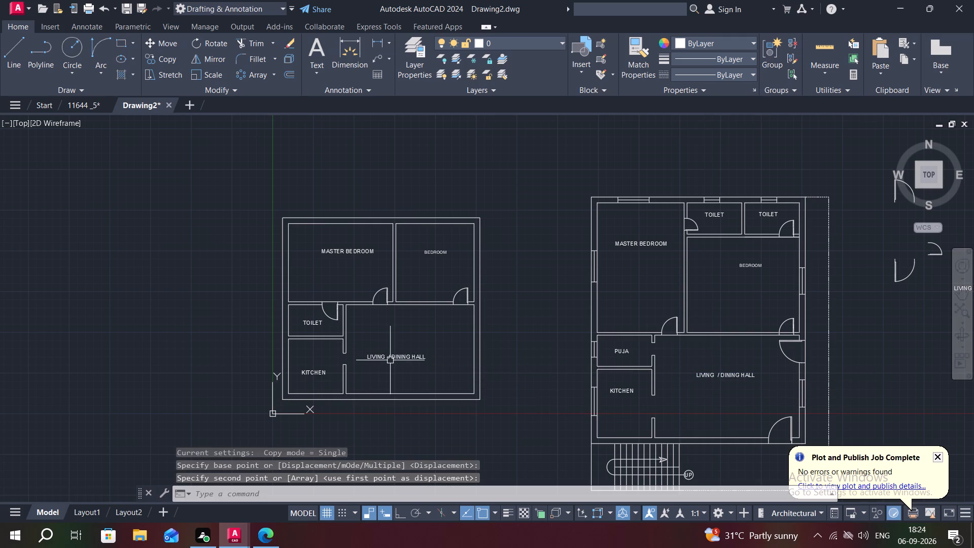
key("m")
key("Escape")
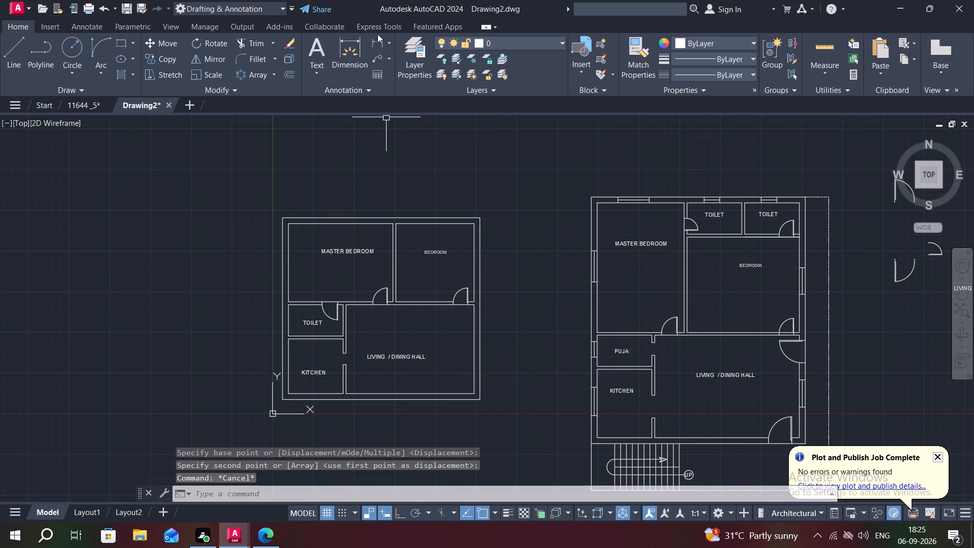
Add a linear dimension of the smaller plan's overall width above its top outer wall.
left_click(379, 38)
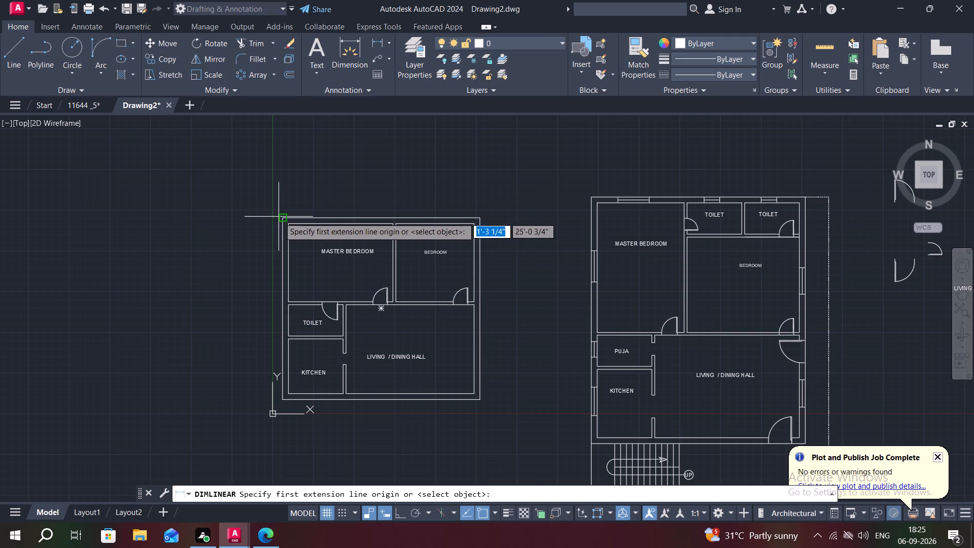
left_click(284, 218)
left_click(478, 219)
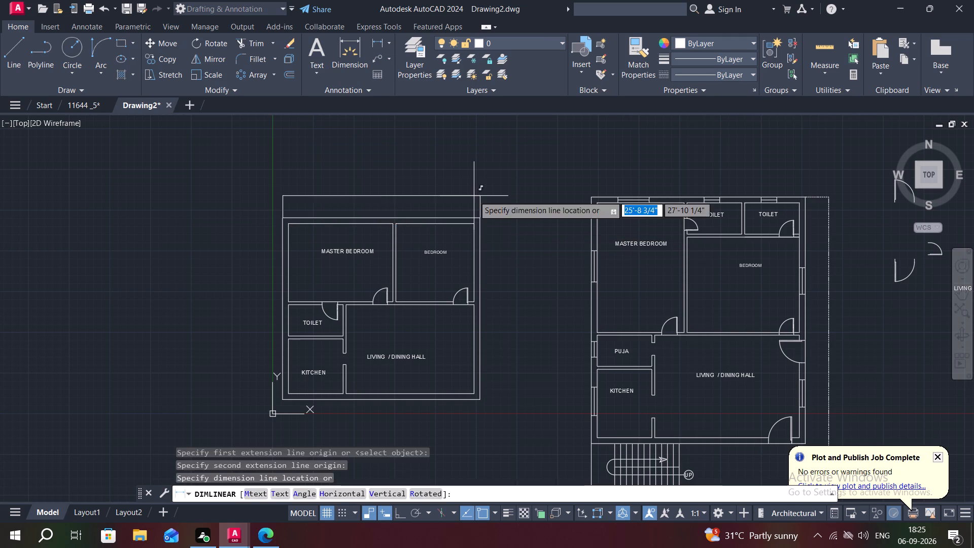
left_click(474, 196)
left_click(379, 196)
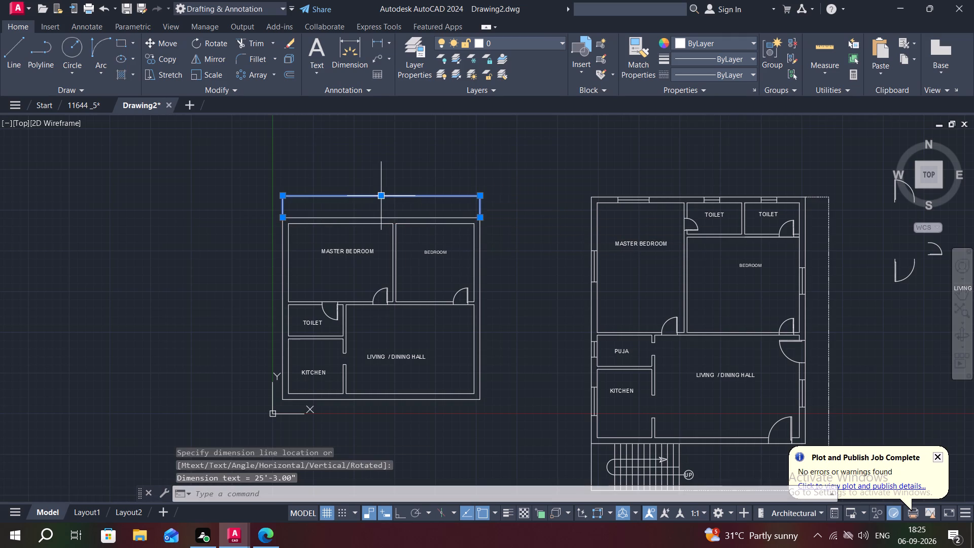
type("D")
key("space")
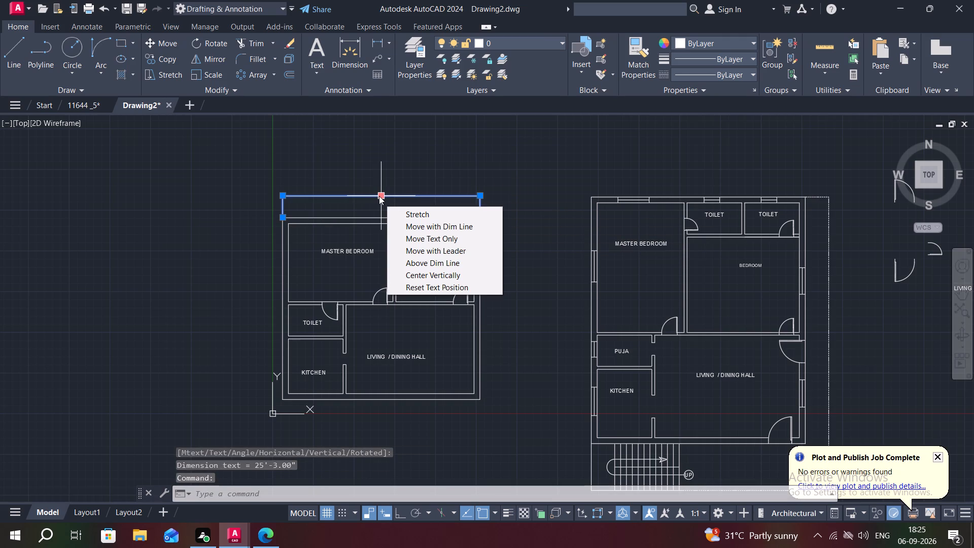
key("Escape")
Set the Standard dimension style's text height to 6" and make the style current.
key("d")
key("space")
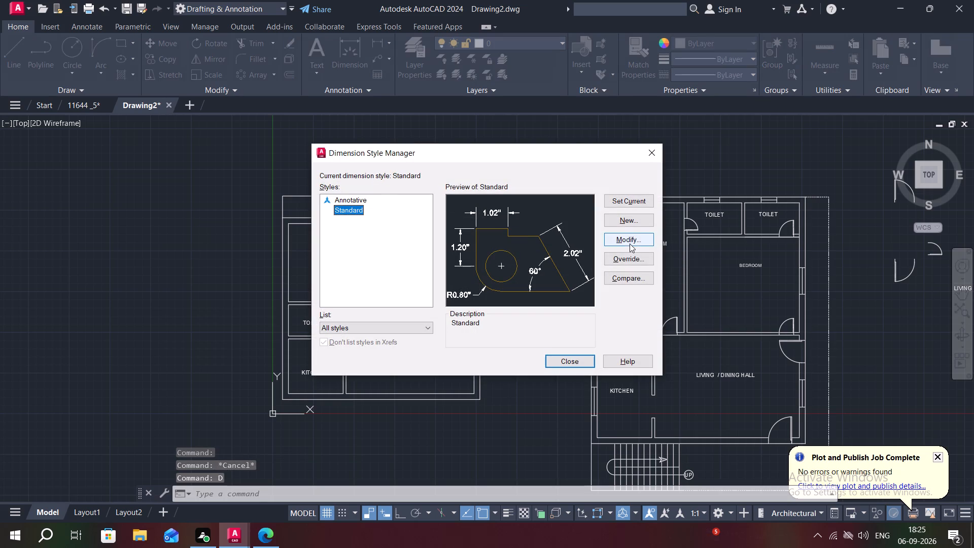
left_click(630, 244)
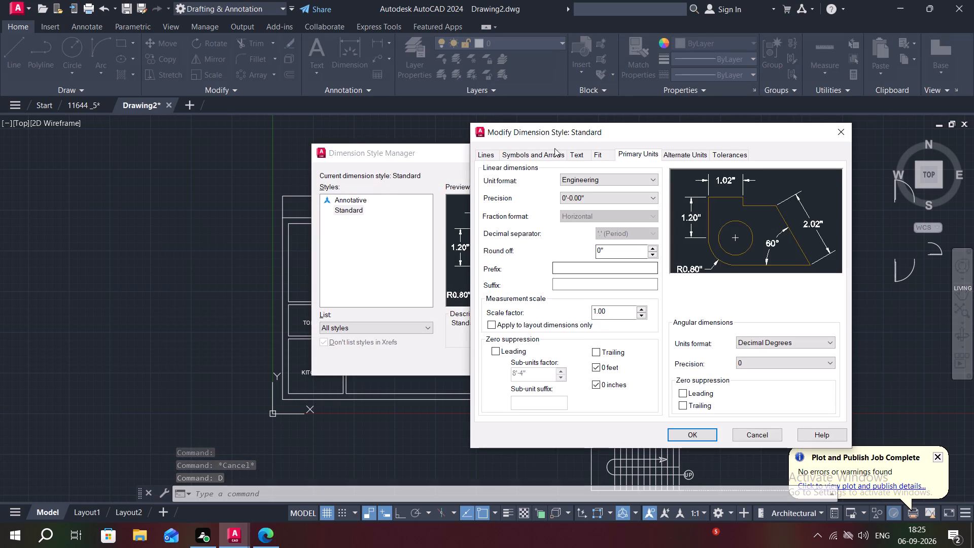
left_click(577, 154)
left_click(639, 243)
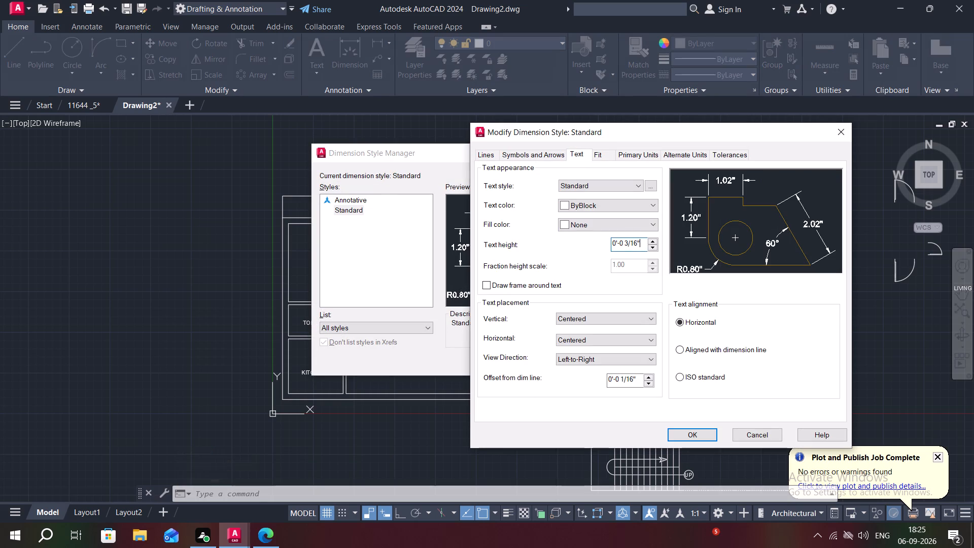
key("BackSpace")
key("BackSpace")
key("BackSpace")
key("BackSpace")
key("BackSpace")
key("BackSpace")
key("BackSpace")
key("BackSpace")
key("BackSpace")
key("BackSpace")
key("BackSpace")
key("BackSpace")
key("BackSpace")
key("BackSpace")
key("BackSpace")
key("BackSpace")
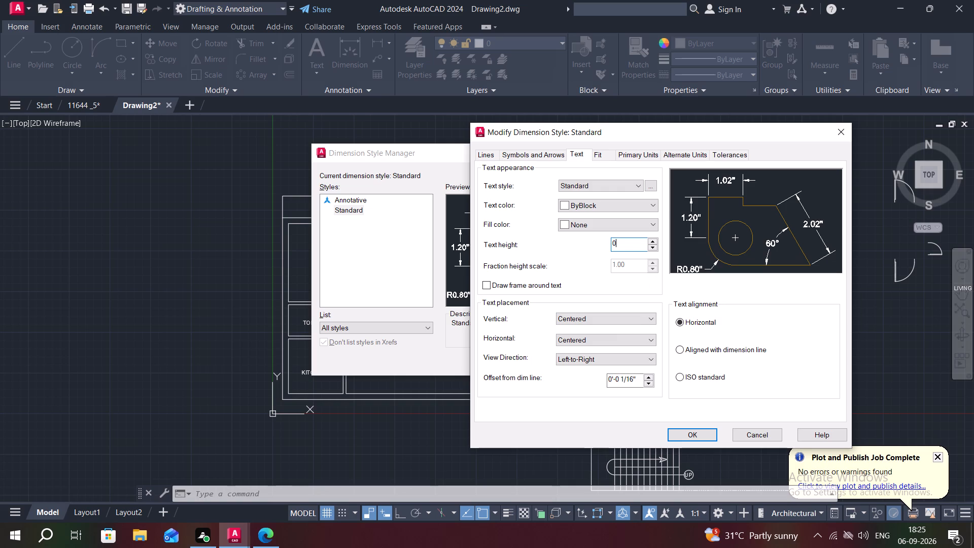
type("6\"")
key("Return")
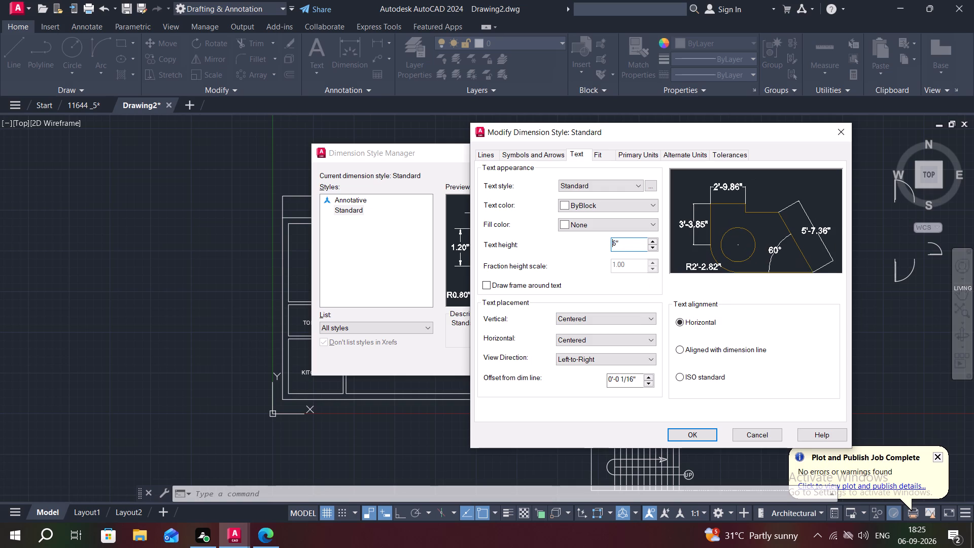
left_click(633, 243)
key("Return")
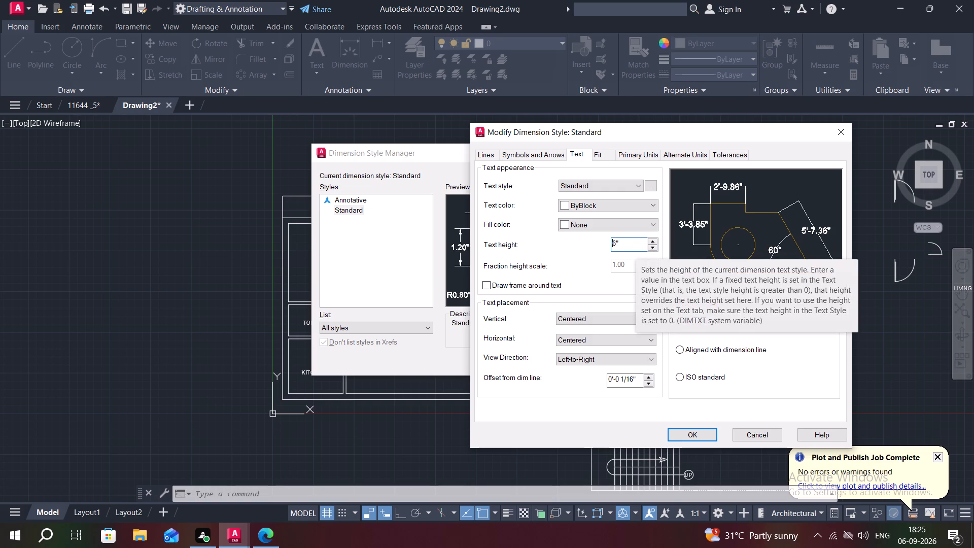
left_click(615, 245)
left_click(622, 245)
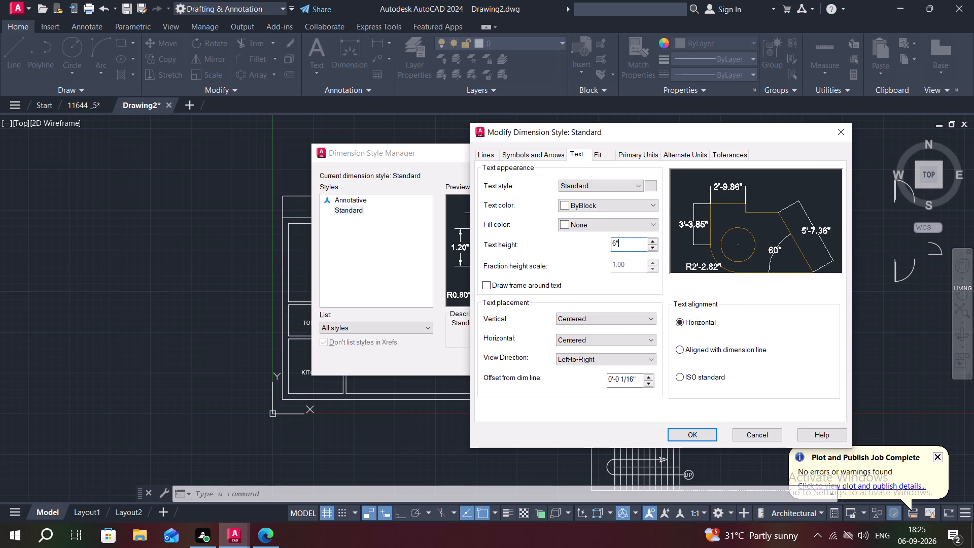
key("Return")
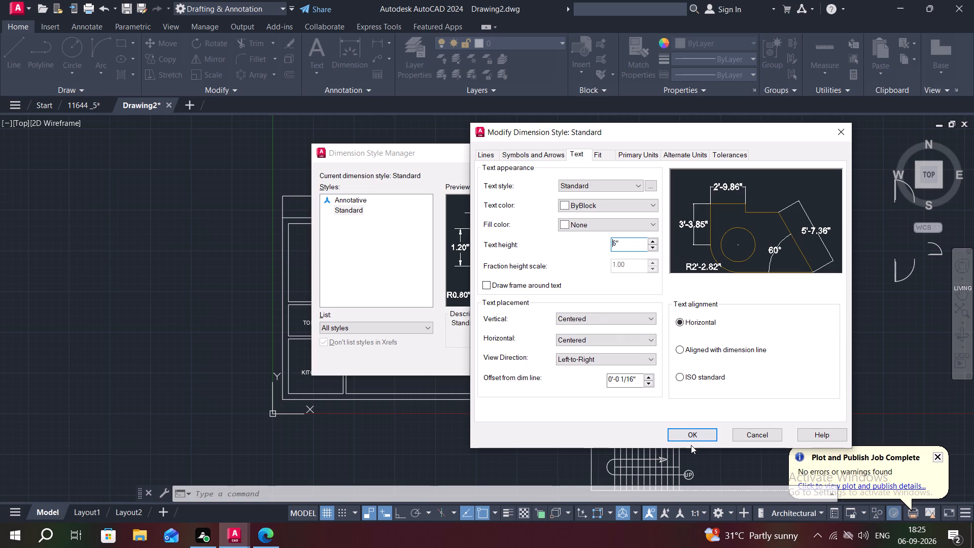
left_click(686, 434)
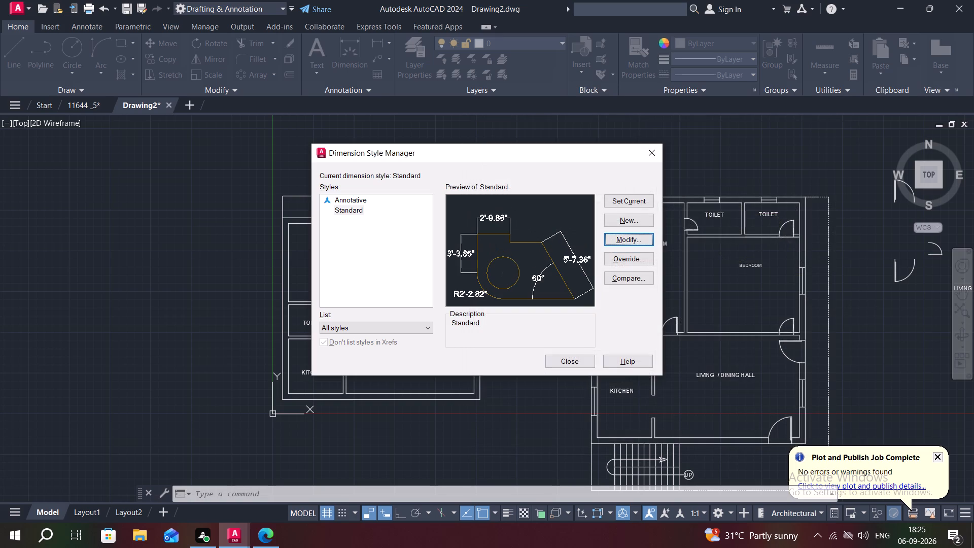
left_click(631, 197)
left_click(656, 148)
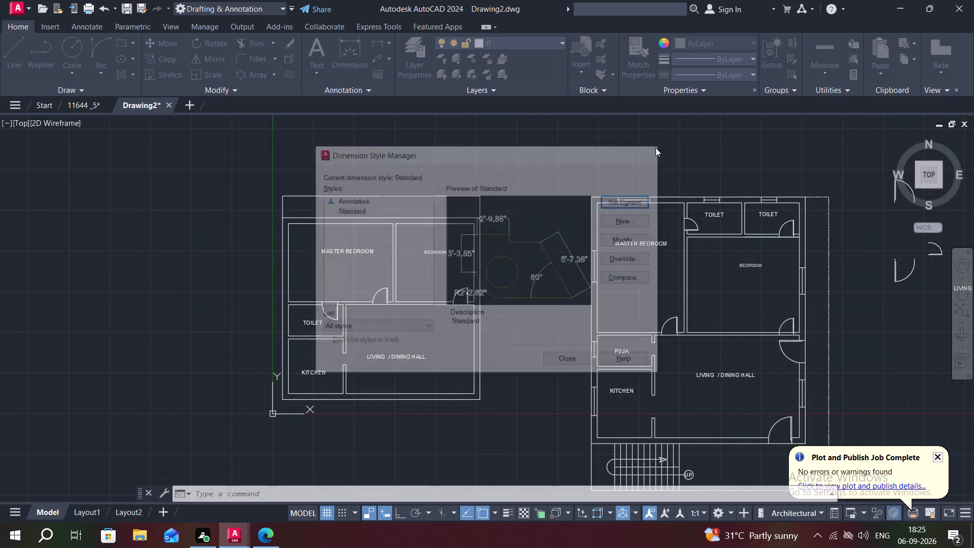
key("Escape")
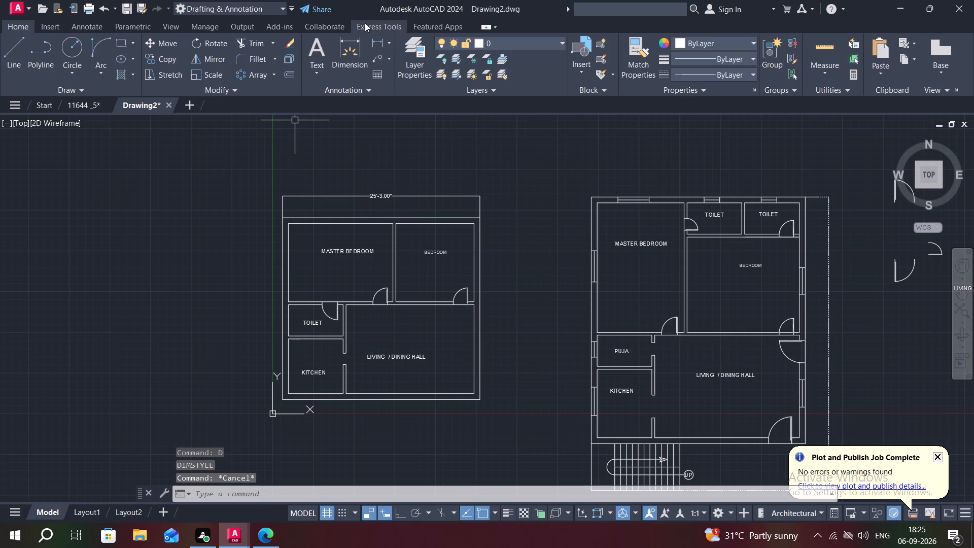
Add linear dimensions inside the smaller plan's MASTER BEDROOM for its inner width below the top wall and its depth beside the left wall.
left_click(376, 37)
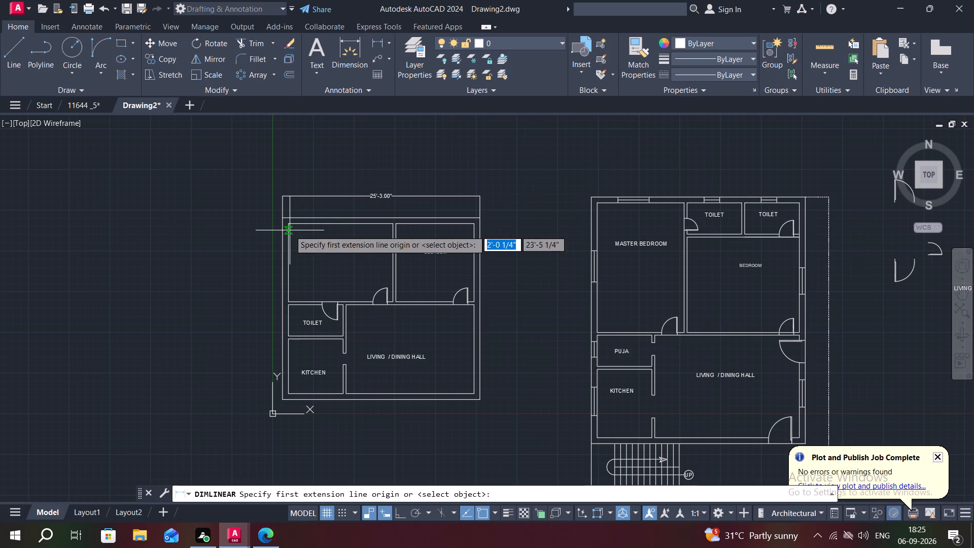
left_click(289, 223)
left_click(391, 224)
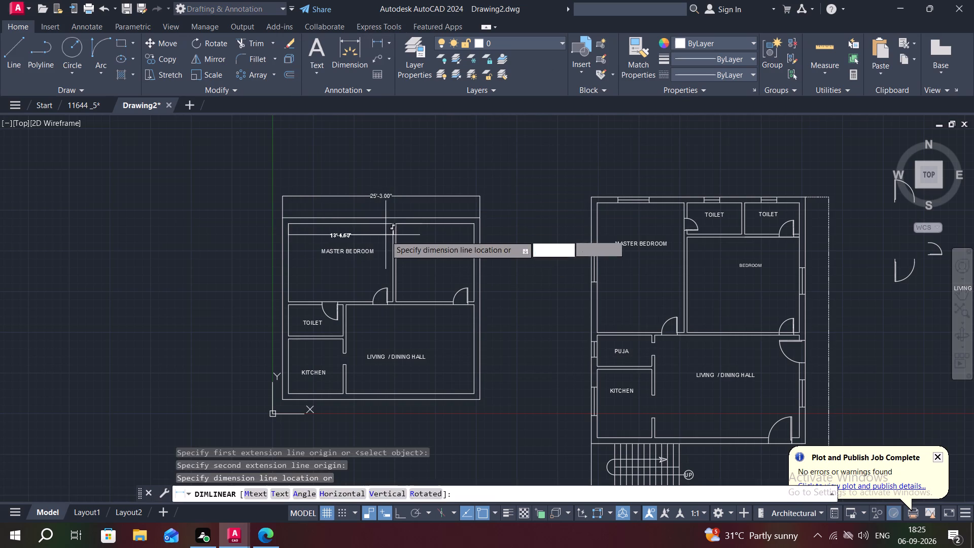
left_click(386, 236)
key("space")
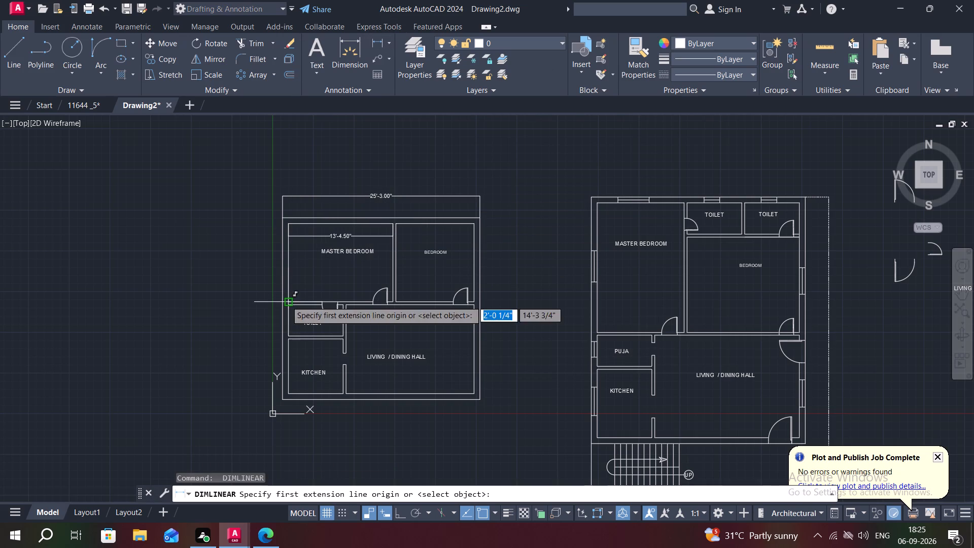
left_click(286, 301)
left_click(286, 224)
left_click(299, 230)
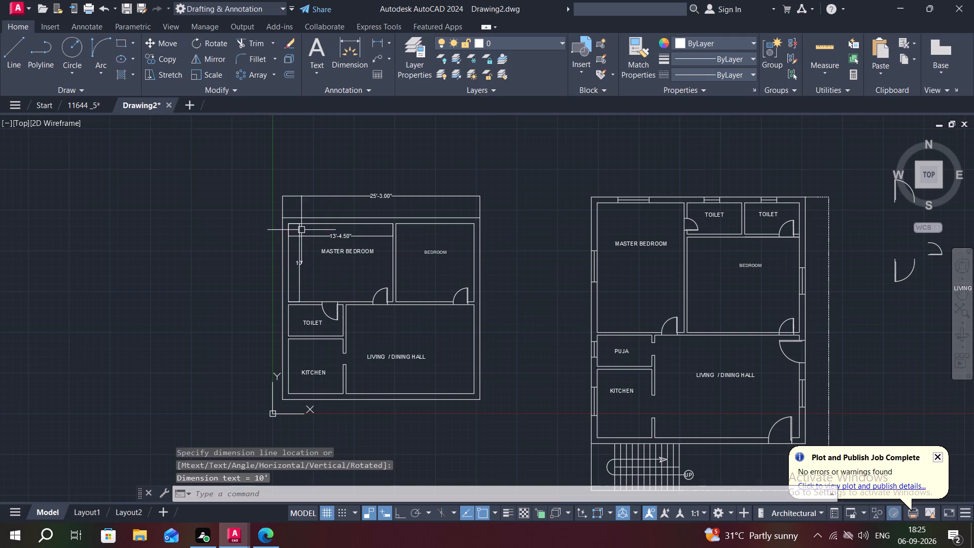
Add linear dimensions inside the smaller plan's BEDROOM for its inner width below the top wall and its depth beside the right wall.
key("space")
left_click(395, 225)
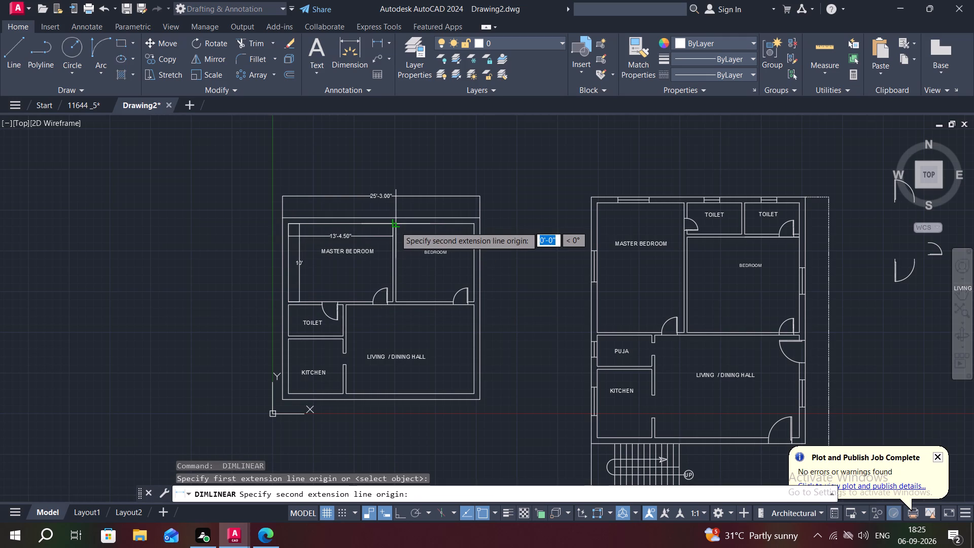
left_click(473, 225)
left_click(467, 235)
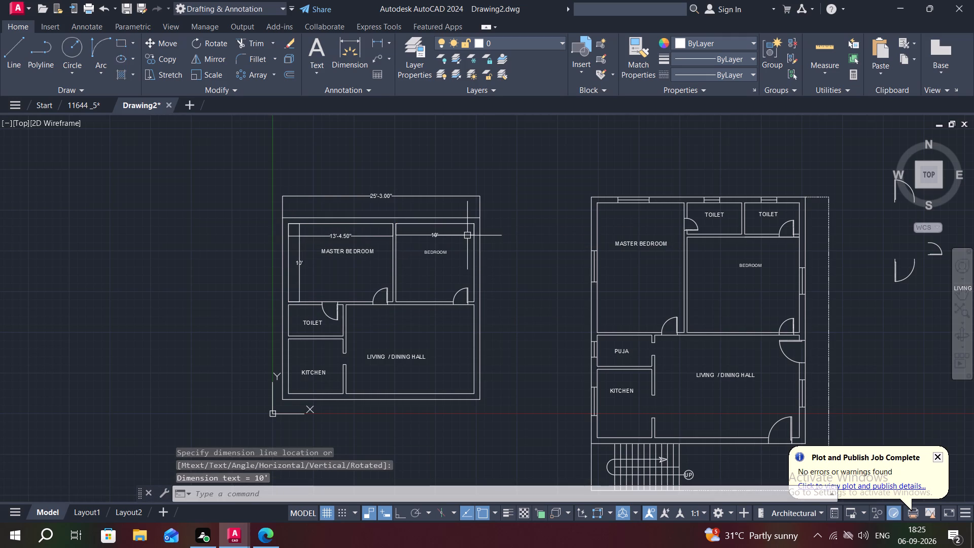
key("space")
left_click(474, 302)
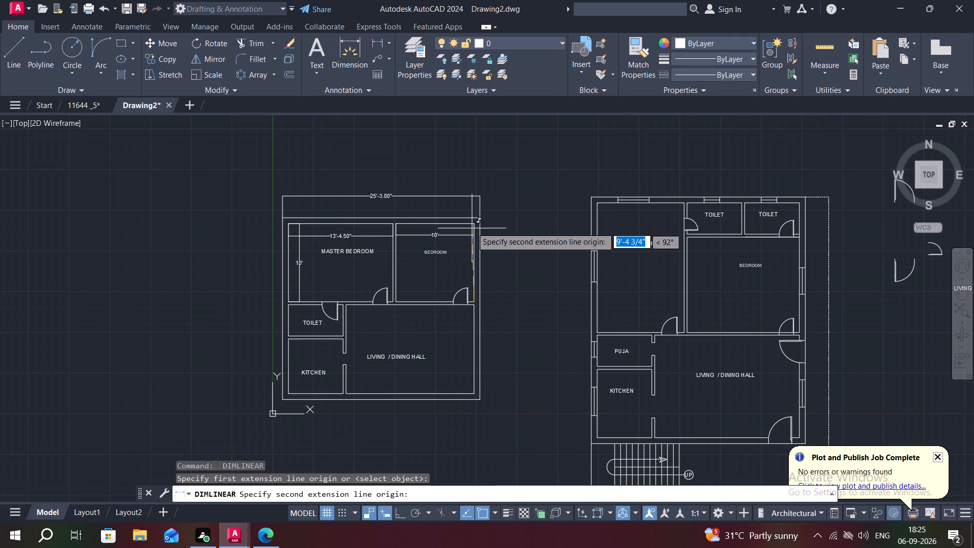
left_click(472, 226)
left_click(465, 228)
Add a linear dimension of the smaller plan's overall height outside its left outer wall.
key("space")
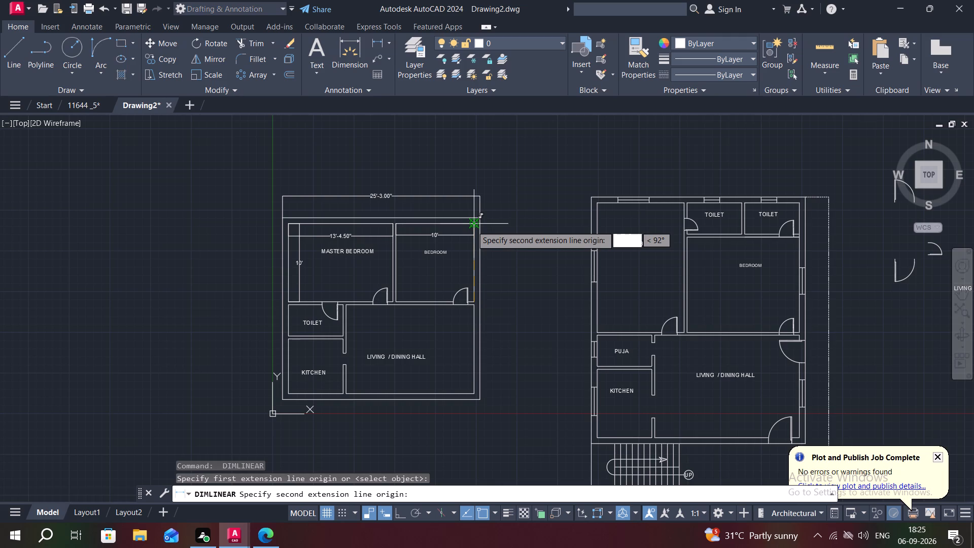
left_click(279, 219)
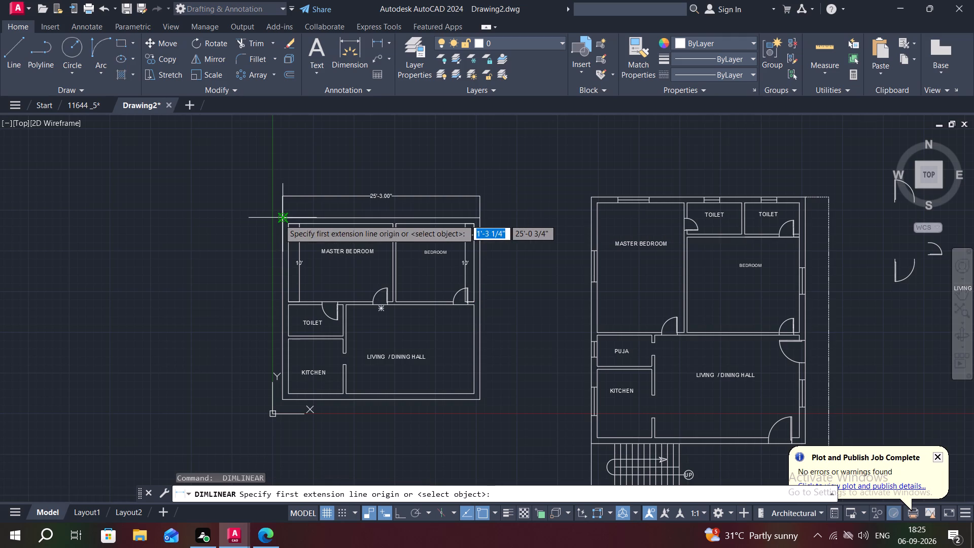
left_click(283, 397)
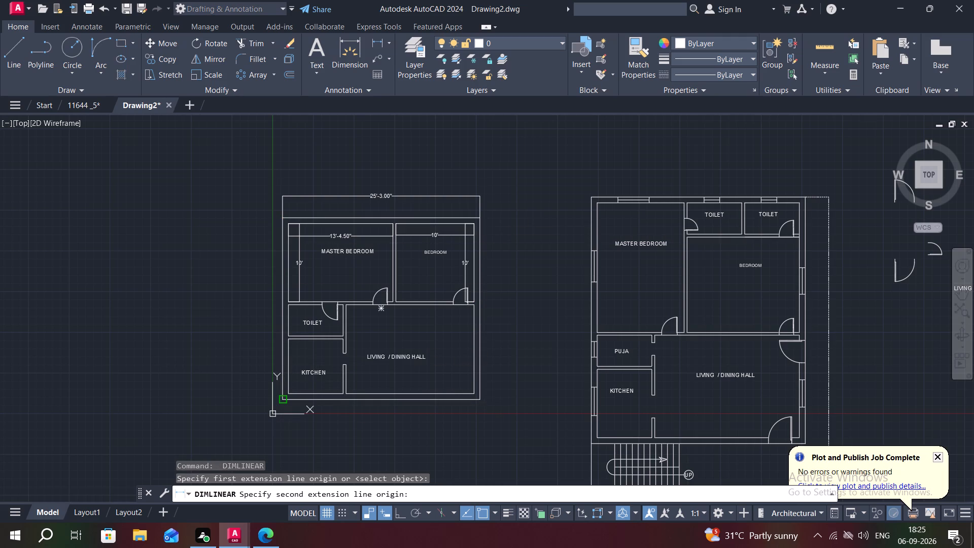
left_click(270, 394)
Add linear dimensions inside the smaller plan's TOILET for its depth beside the left wall and its width above the bottom wall.
key("space")
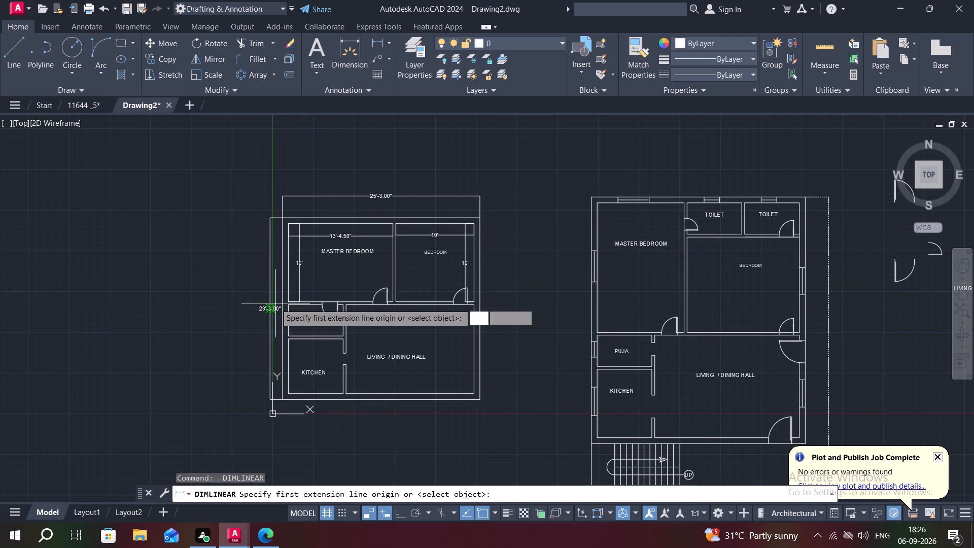
left_click(289, 305)
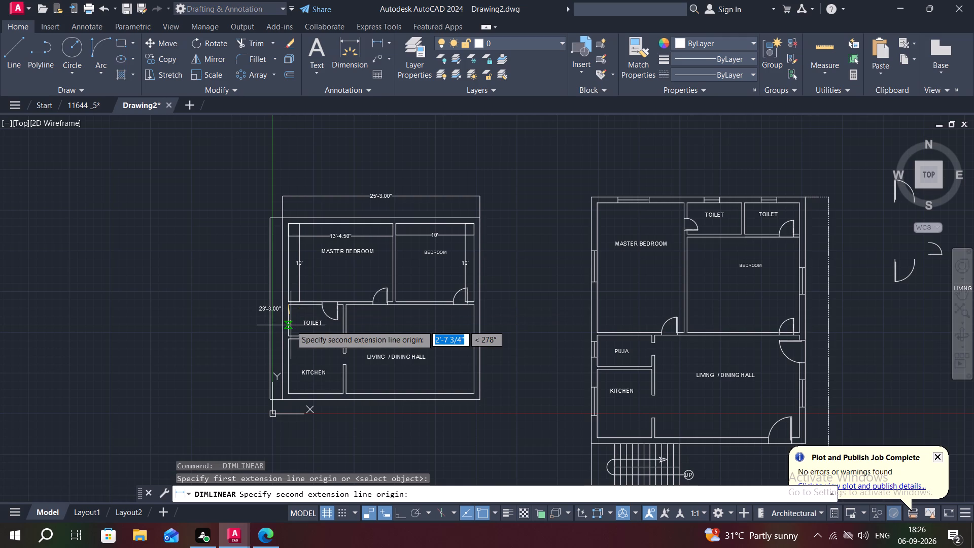
left_click(289, 333)
left_click(296, 332)
scroll(289, 332, "up", 1)
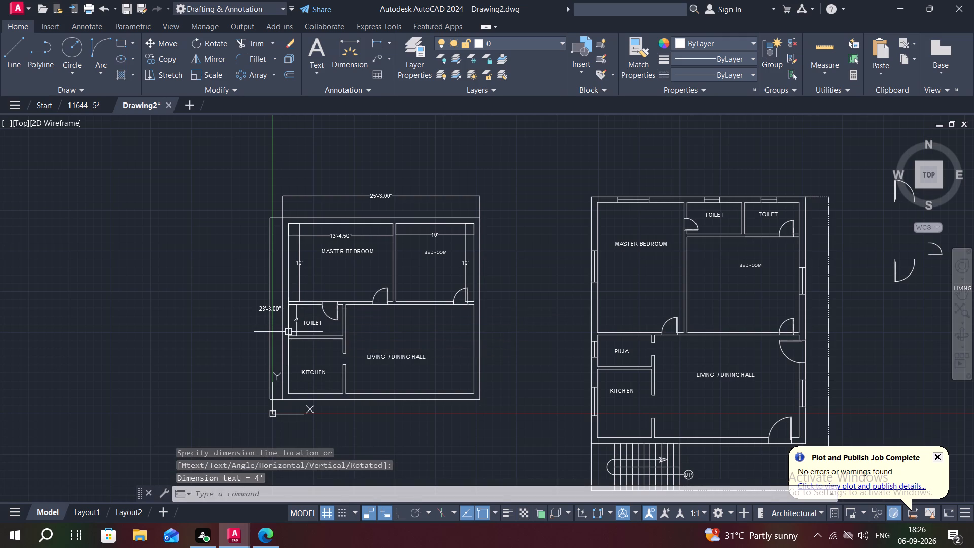
scroll(288, 332, "up", 2)
key("space")
left_click(282, 351)
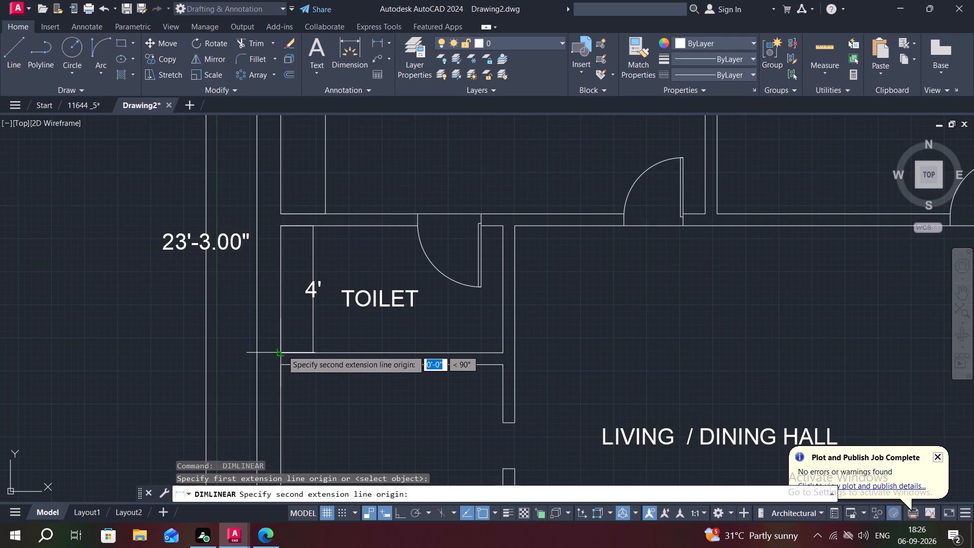
left_click(503, 351)
left_click(489, 336)
Add linear dimensions inside the smaller plan's KITCHEN for its width below the top wall and its depth beside the left wall.
key("space")
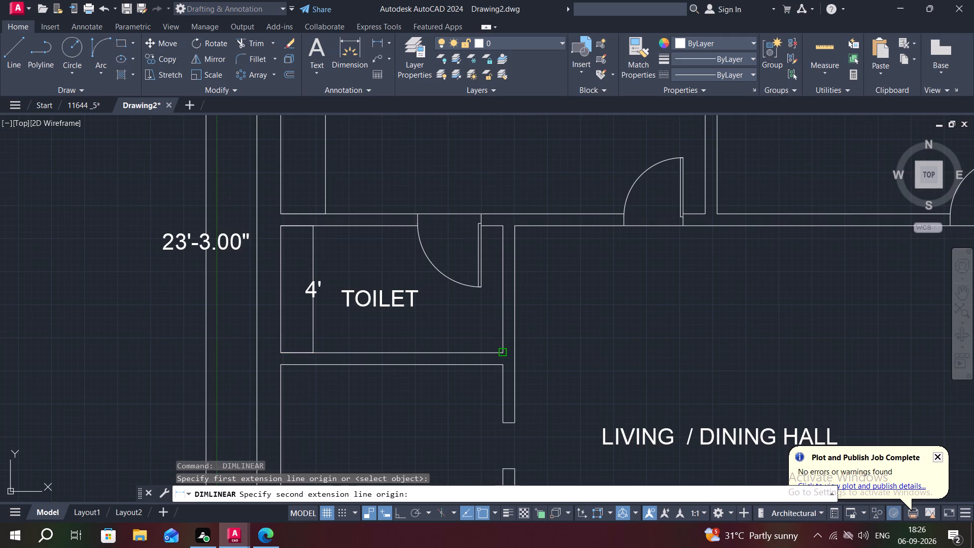
left_click(280, 368)
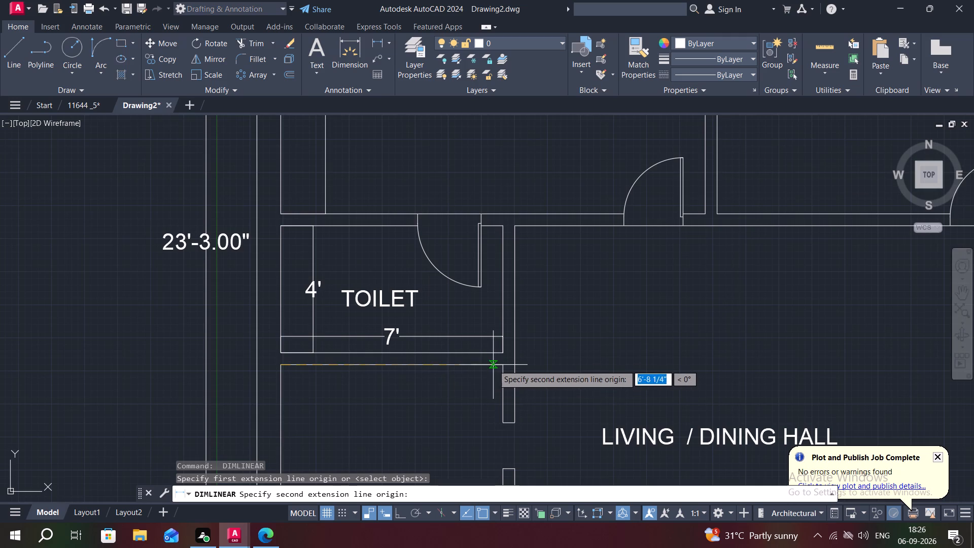
left_click(501, 363)
left_click(498, 381)
middle_click_drag(463, 412, 464, 249)
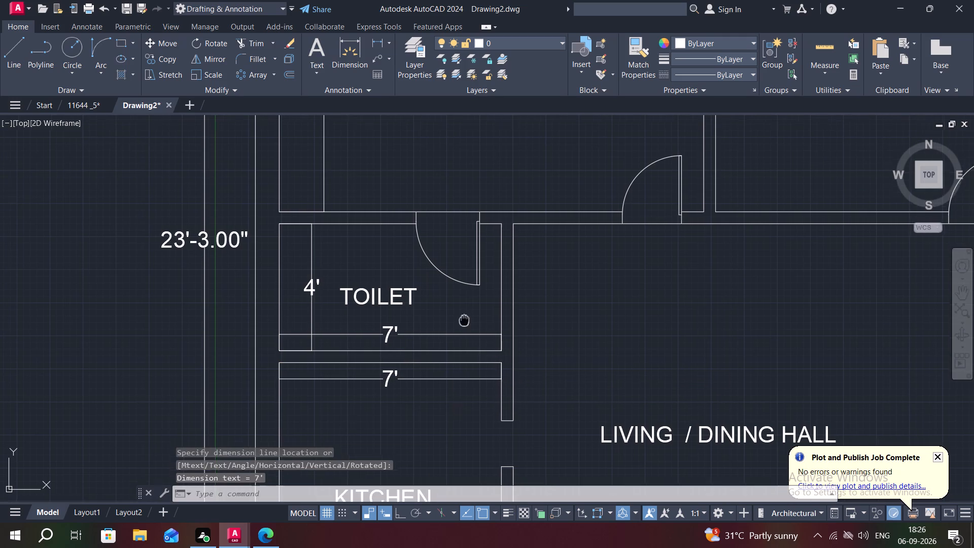
middle_click_drag(464, 249, 464, 231)
key("space")
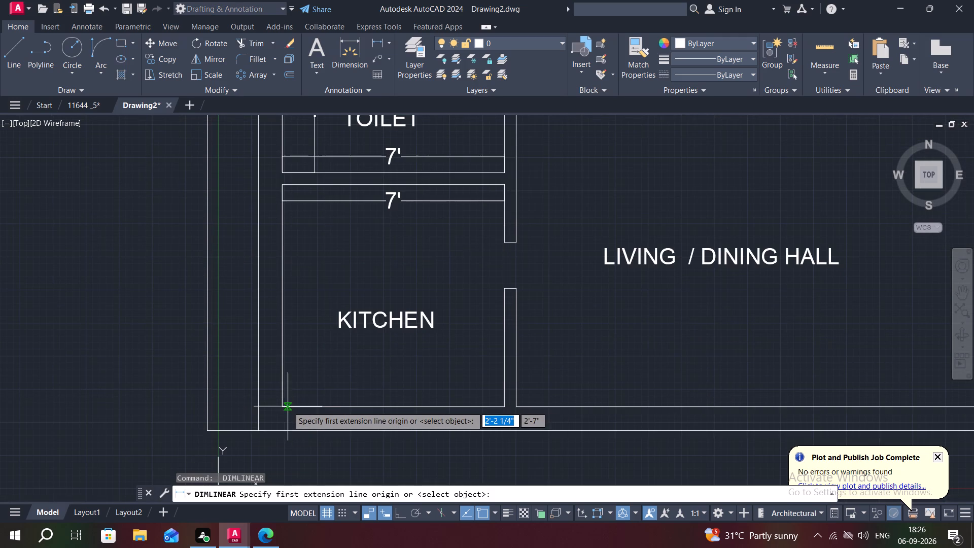
left_click(284, 407)
left_click(283, 186)
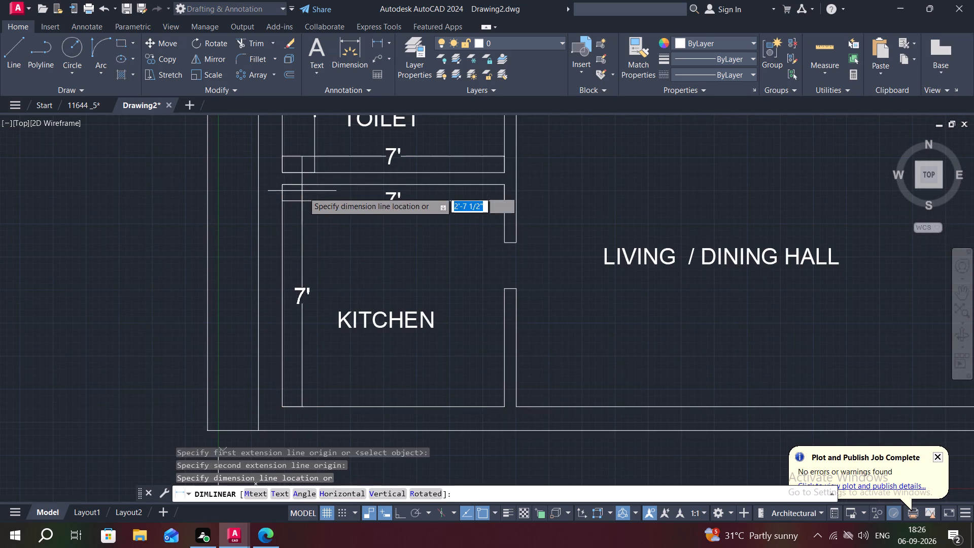
left_click(310, 193)
Add linear dimensions inside the smaller plan's LIVING / DINING HALL for its width below the top wall and its depth beside the right wall.
scroll(361, 247, "down", 1)
middle_click_drag(361, 250, 289, 326)
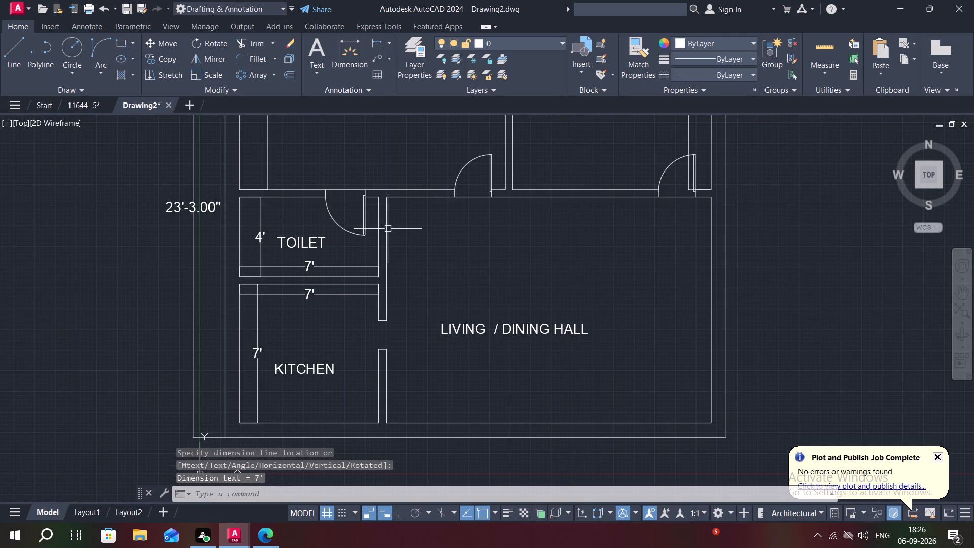
key("space")
left_click(389, 199)
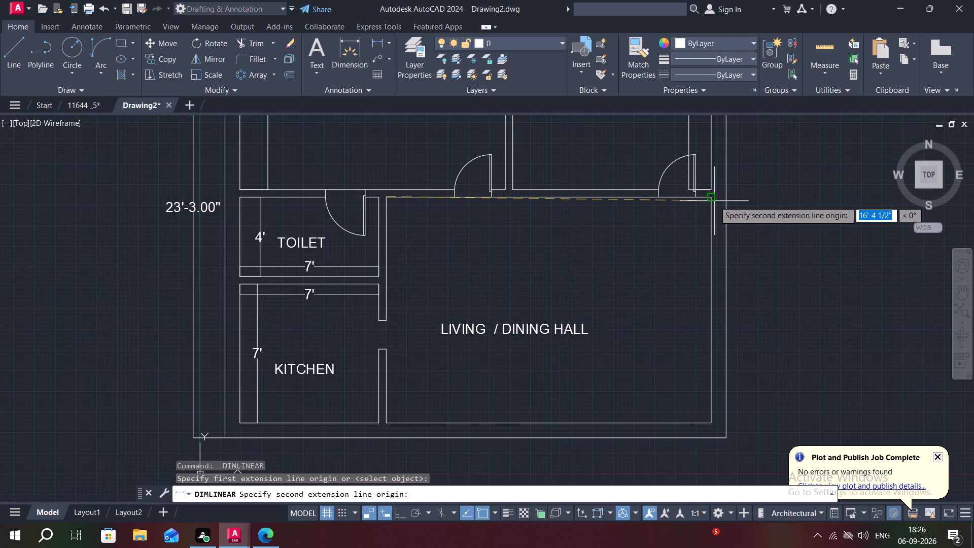
left_click(710, 200)
left_click(702, 229)
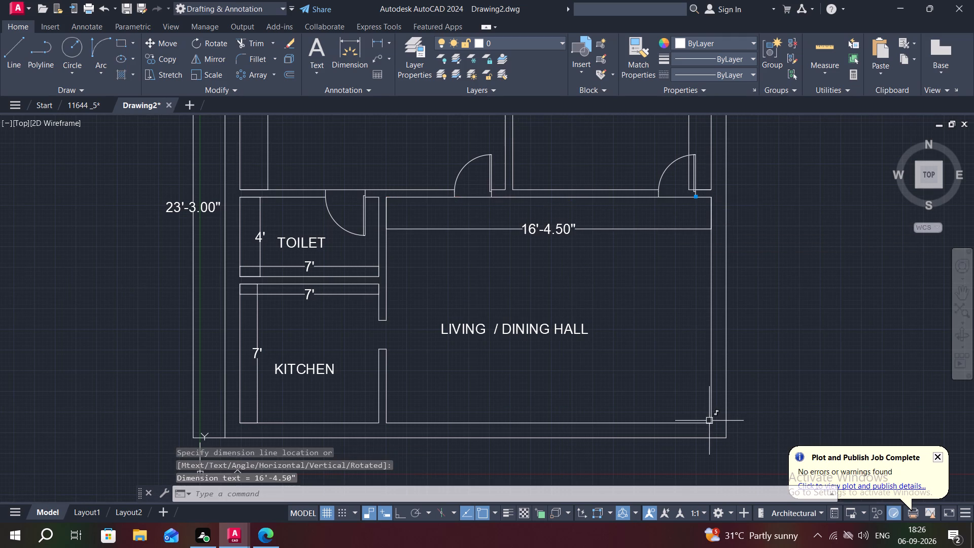
key("space")
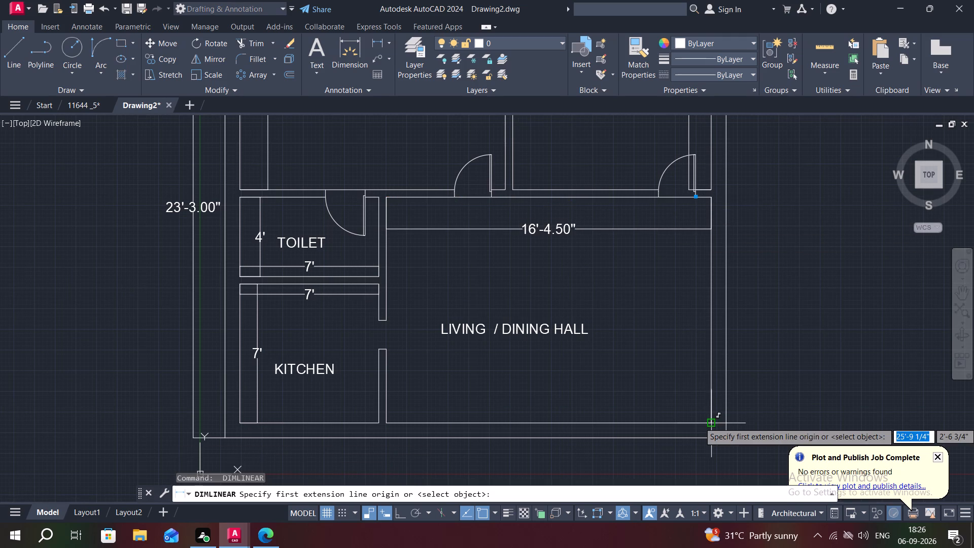
left_click(710, 422)
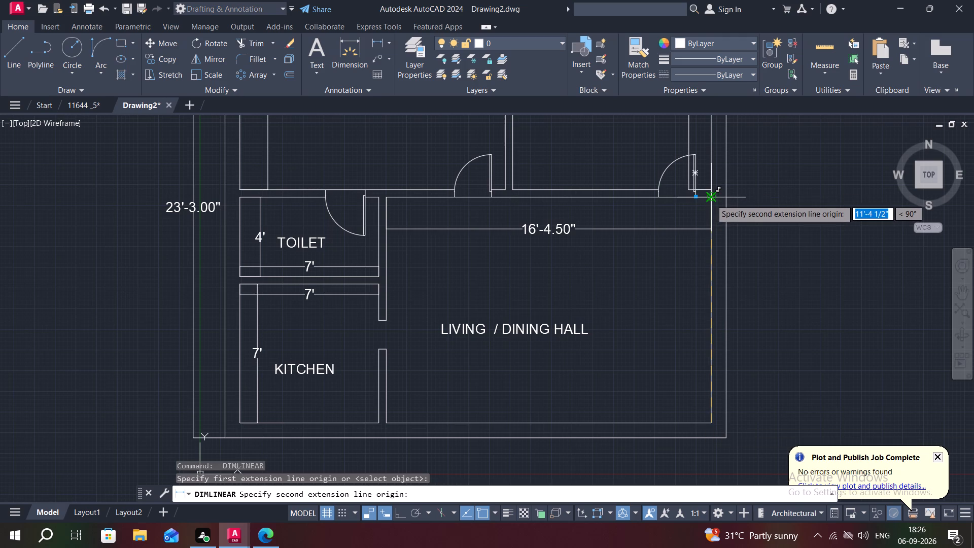
left_click(711, 199)
left_click(672, 220)
Copy the larger plan's staircase, with its UP marker and bottom boundary line, to the smaller plan's lower-left outer corner.
scroll(666, 287, "down", 2)
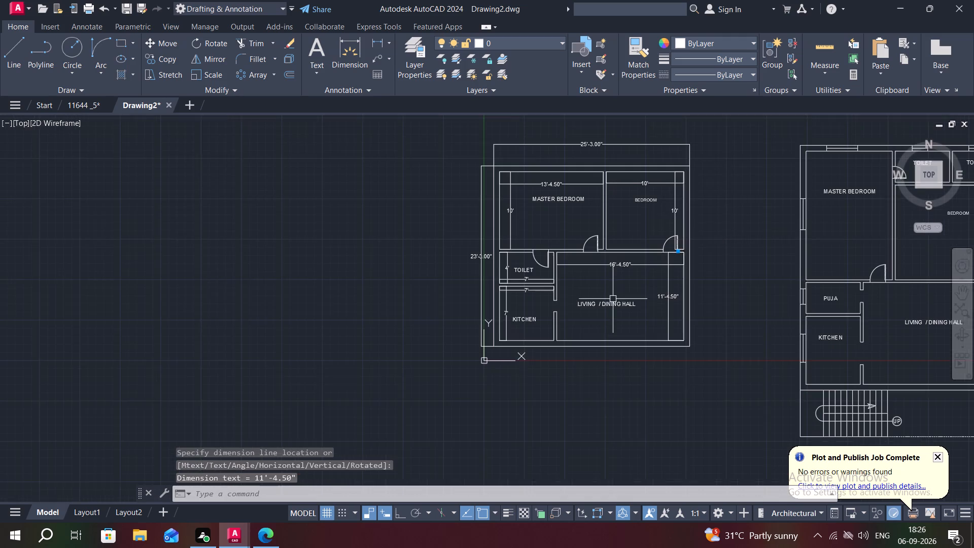
middle_click_drag(613, 286, 513, 334)
middle_click_drag(620, 312, 454, 167)
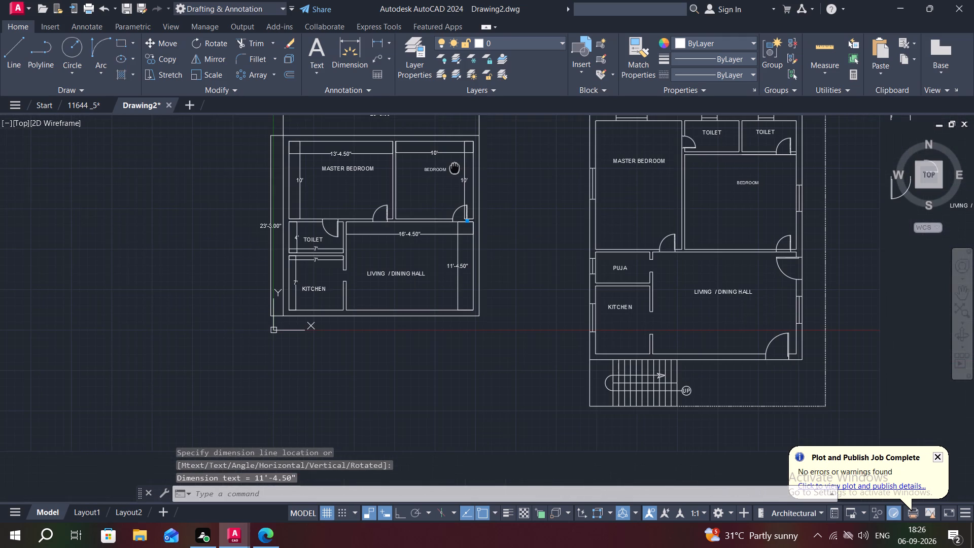
left_click(521, 294)
left_click(797, 346)
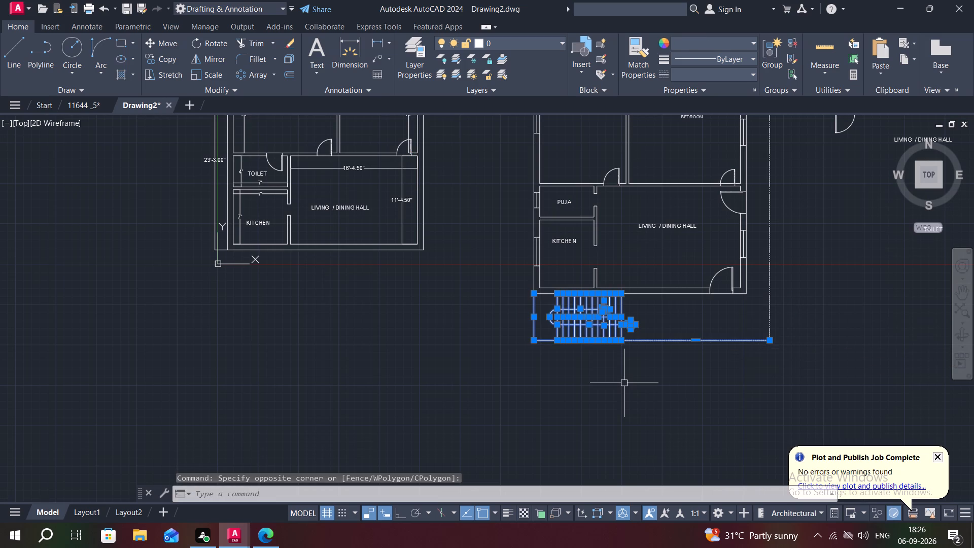
type("CO")
key("space")
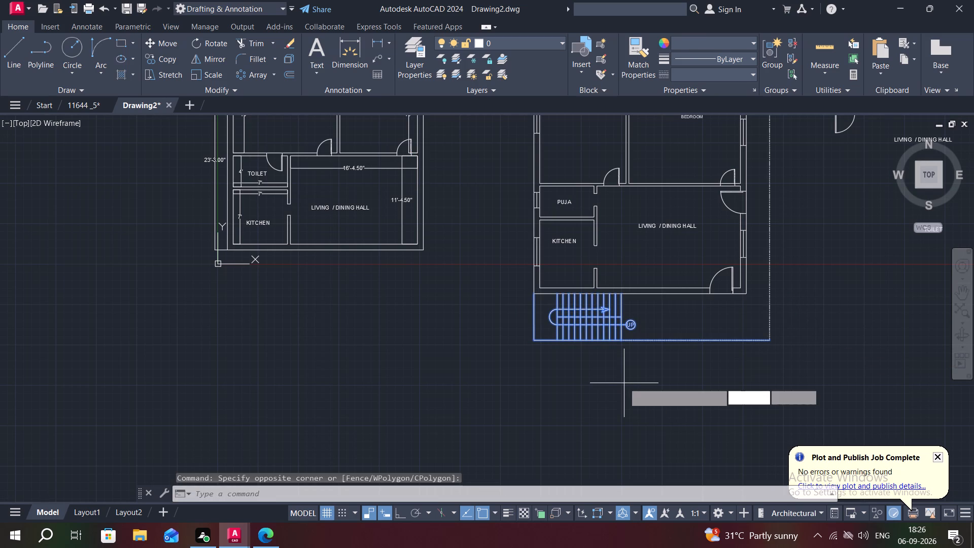
left_click(531, 295)
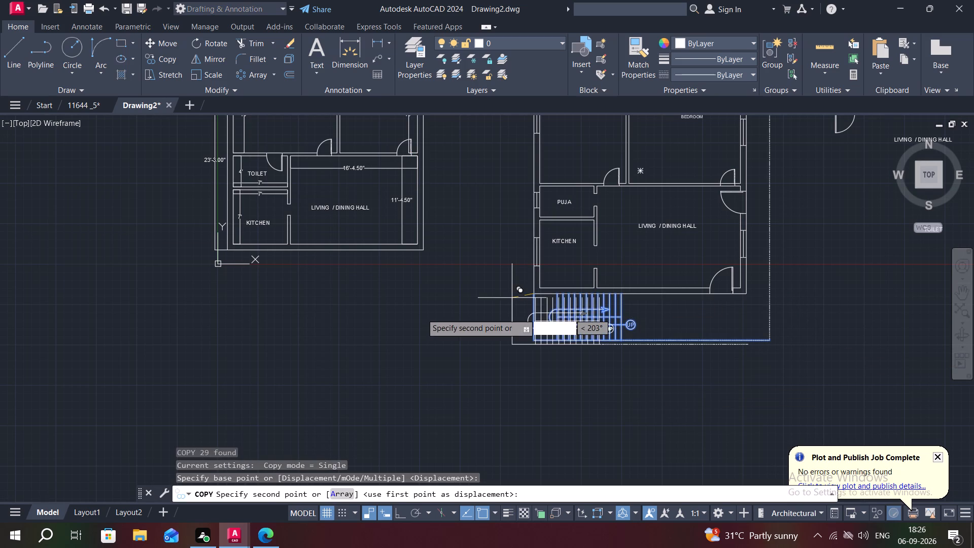
scroll(200, 244, "up", 4)
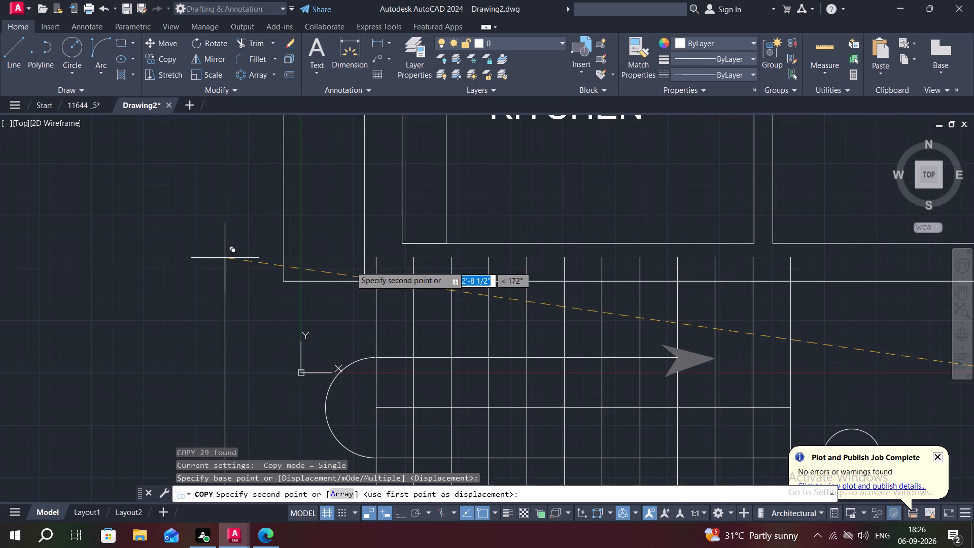
middle_click_drag(394, 257, 371, 246)
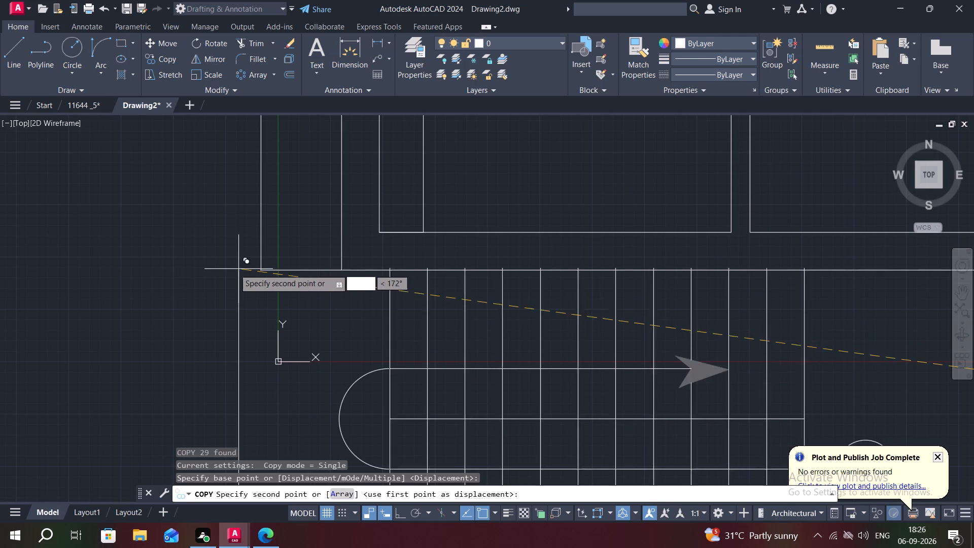
scroll(232, 270, "down", 1)
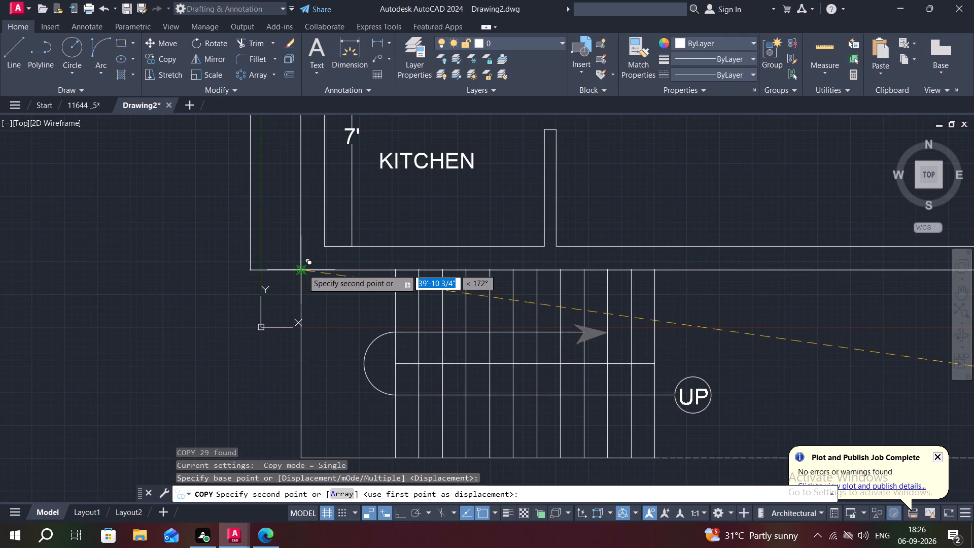
left_click(303, 269)
scroll(318, 288, "down", 1)
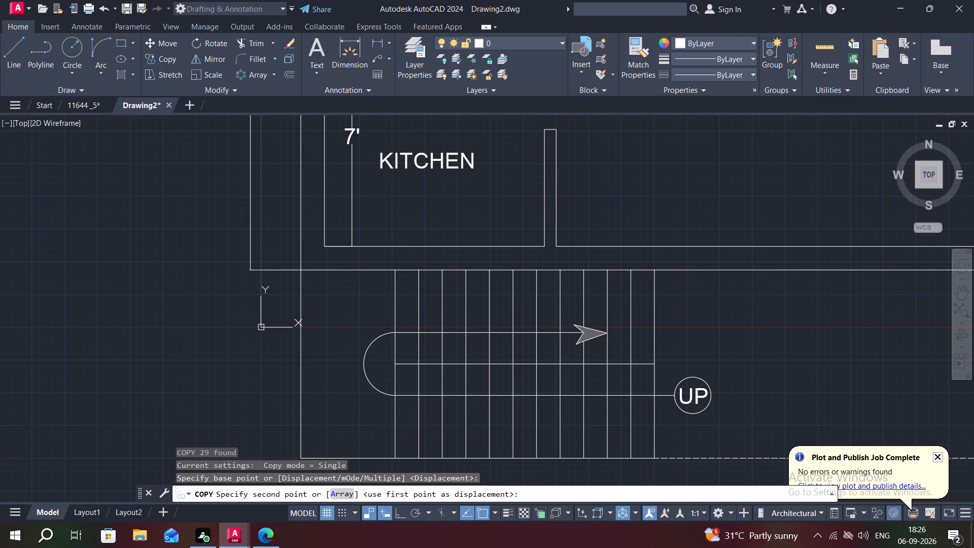
key("Escape")
key("Escape")
key("Escape")
key("Escape")
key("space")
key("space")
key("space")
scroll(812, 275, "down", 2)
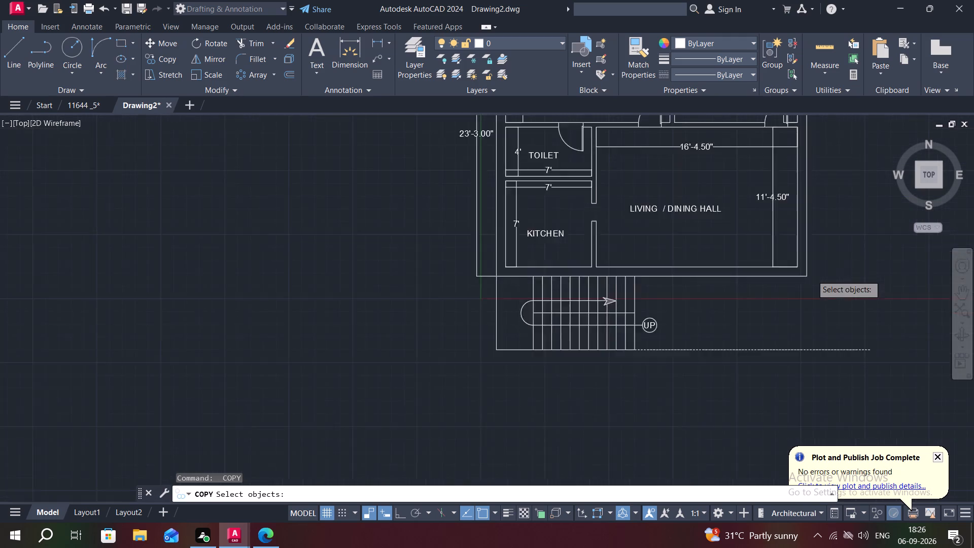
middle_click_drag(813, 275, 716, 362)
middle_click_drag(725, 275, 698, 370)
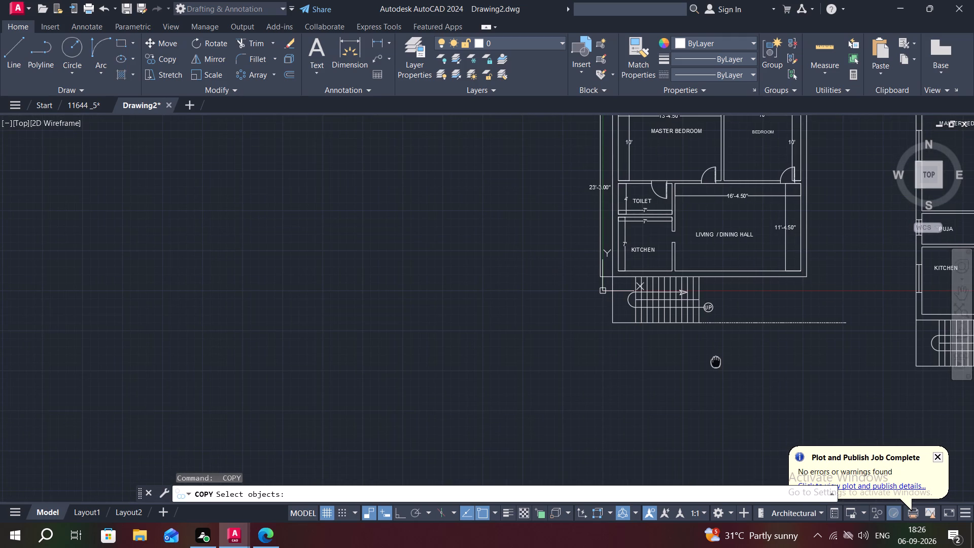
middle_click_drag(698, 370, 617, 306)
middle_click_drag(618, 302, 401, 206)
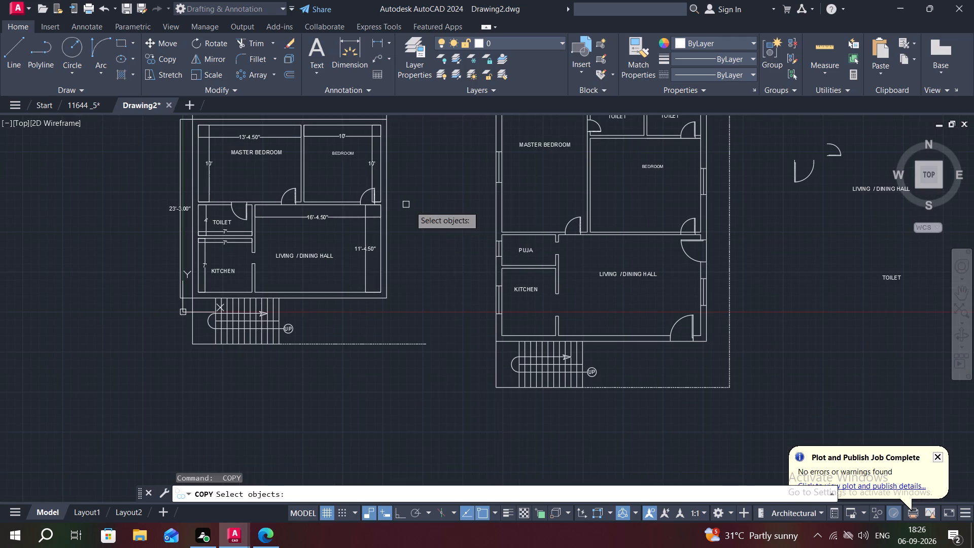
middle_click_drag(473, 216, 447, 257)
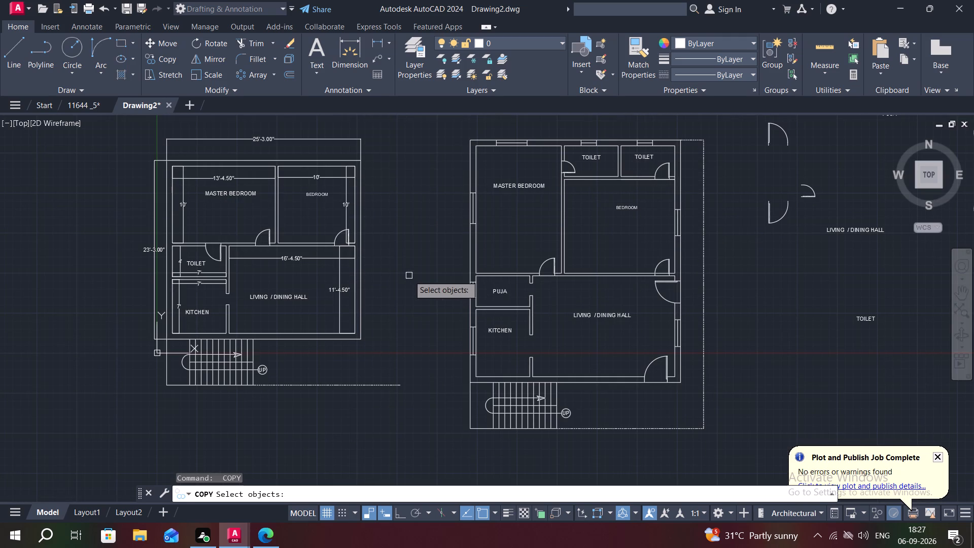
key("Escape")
Offset the smaller plan's outer wall outline 3' outward.
type("O")
key("space")
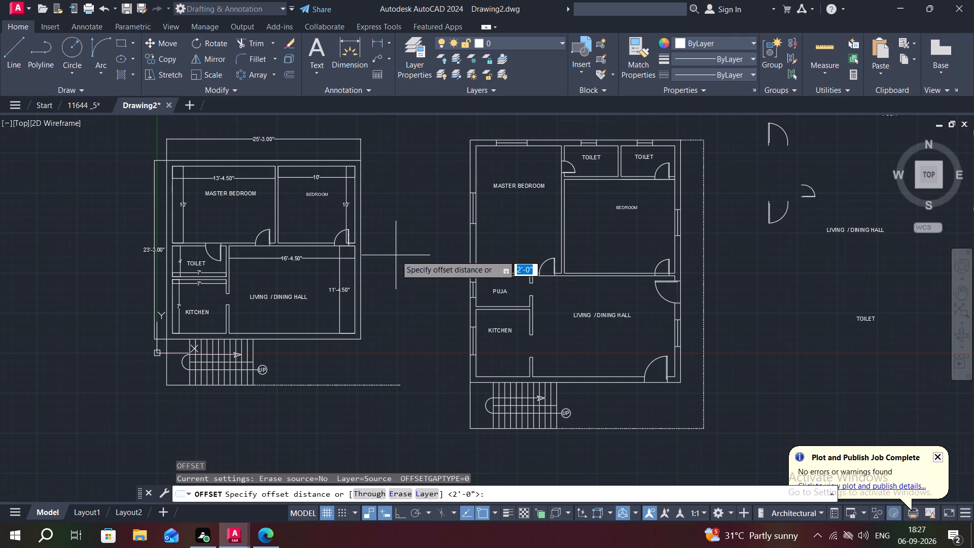
type("3'")
key("space")
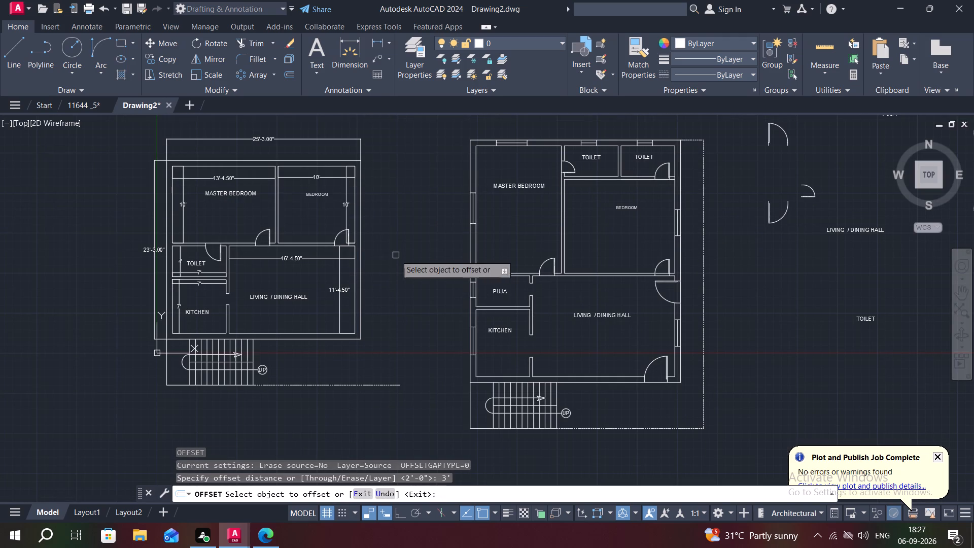
left_click(360, 247)
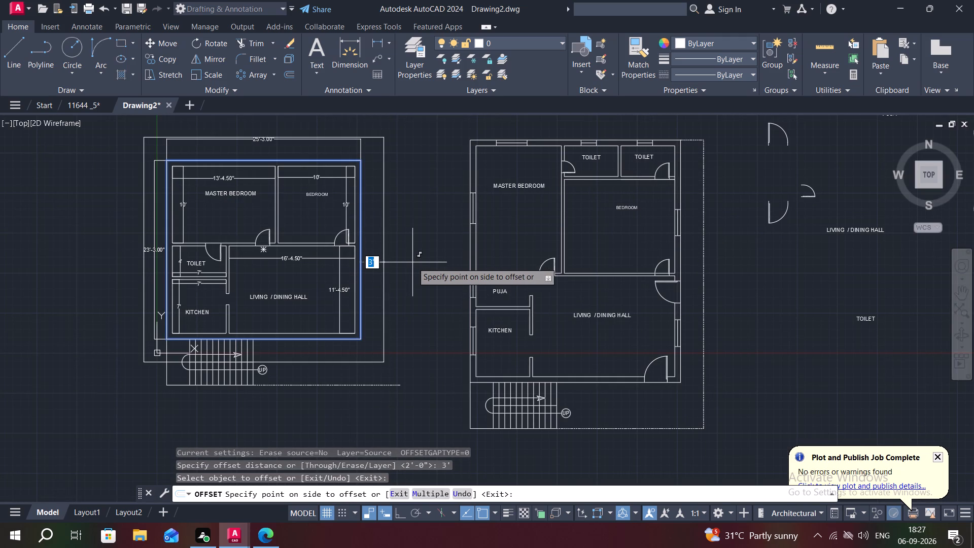
left_click(412, 262)
key("Escape")
Trim the offset outline's top and bottom segments and delete its remaining left part, keeping only the vertical line beyond the right wall.
type("TR")
key("space")
left_click(368, 360)
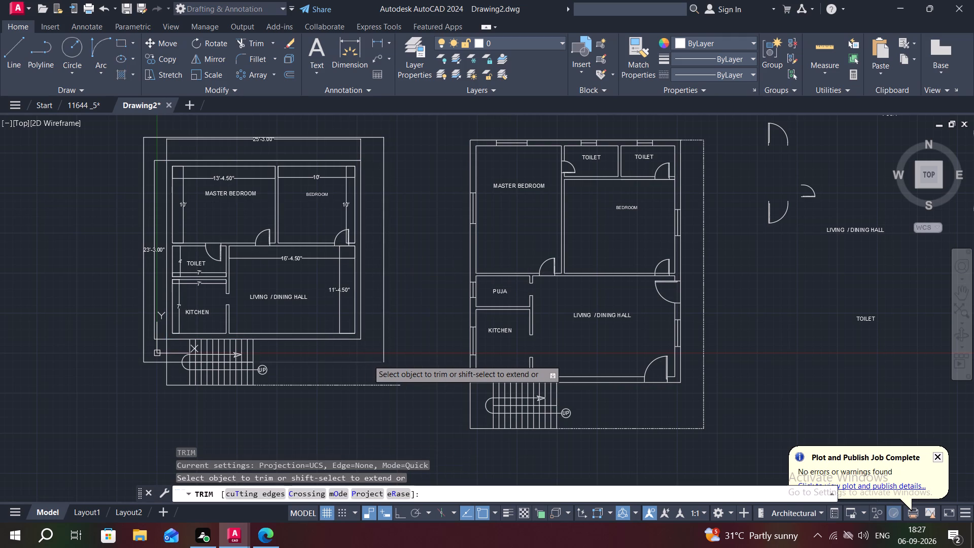
left_click(371, 137)
key("Escape")
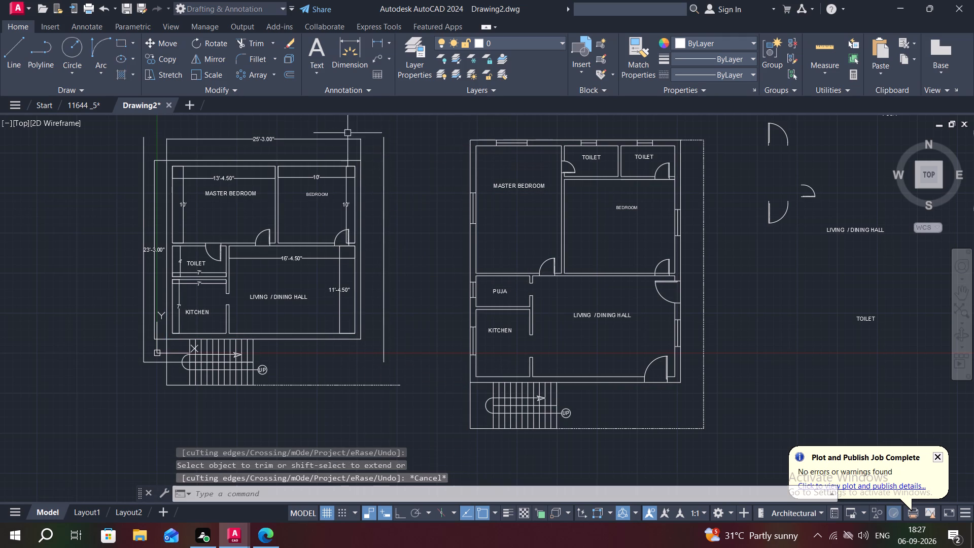
left_click(145, 176)
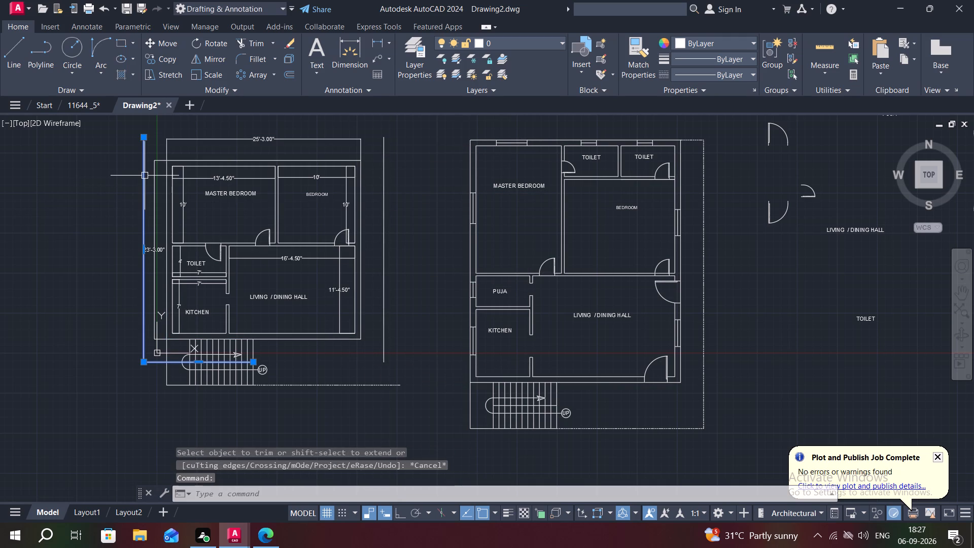
key("Delete")
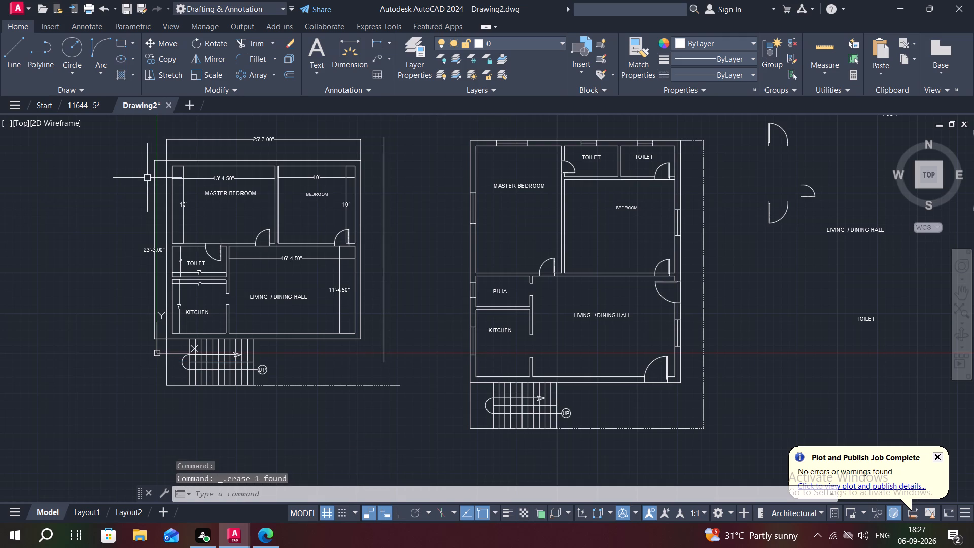
Extend the offset vertical line down to the dashed boundary line below the smaller plan.
type("EX")
key("space")
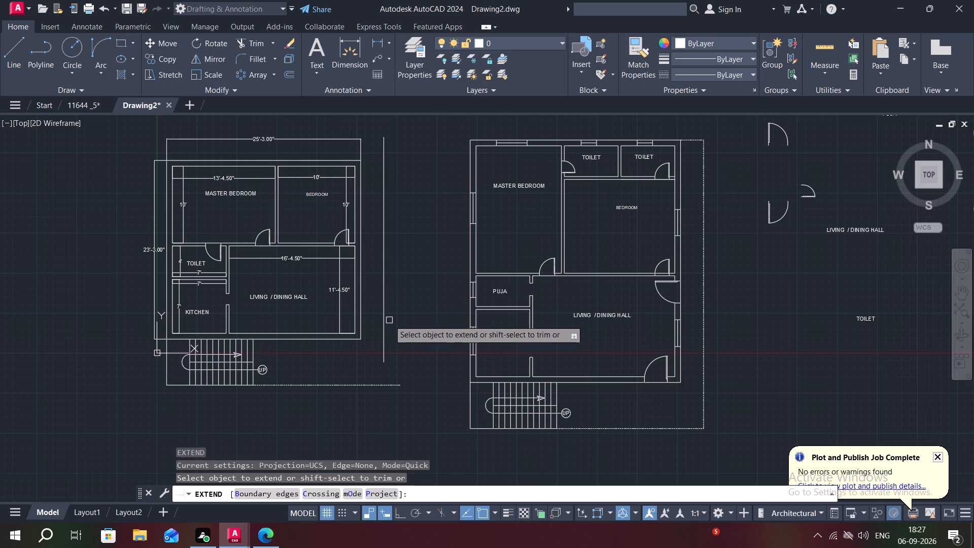
left_click(385, 329)
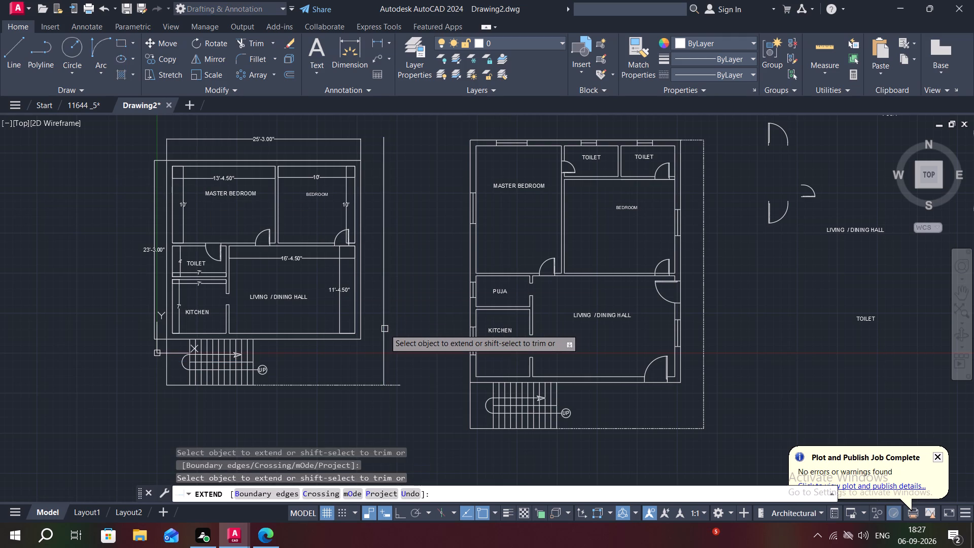
key("Escape")
Draw a horizontal line from the smaller plan's top-right outer corner to the offset vertical line.
key("l")
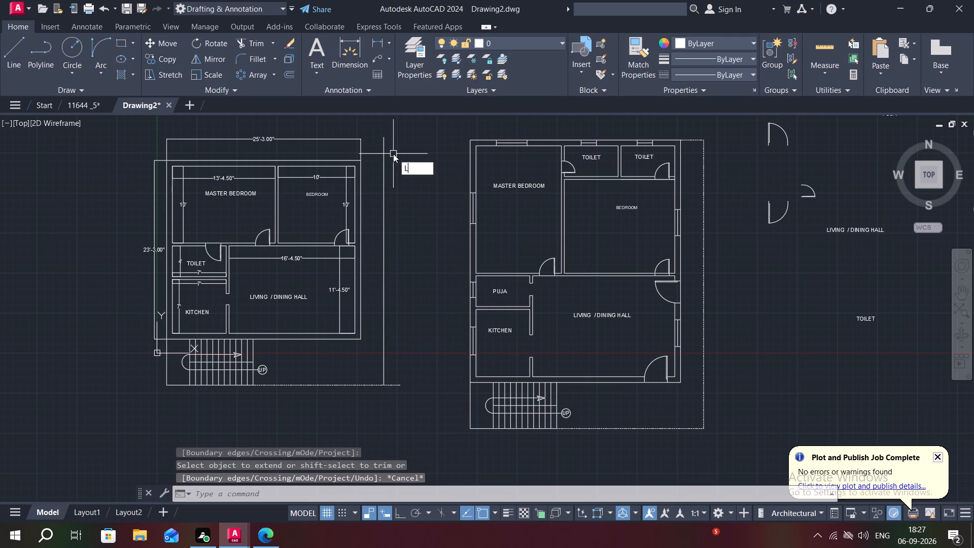
key("space")
left_click(359, 162)
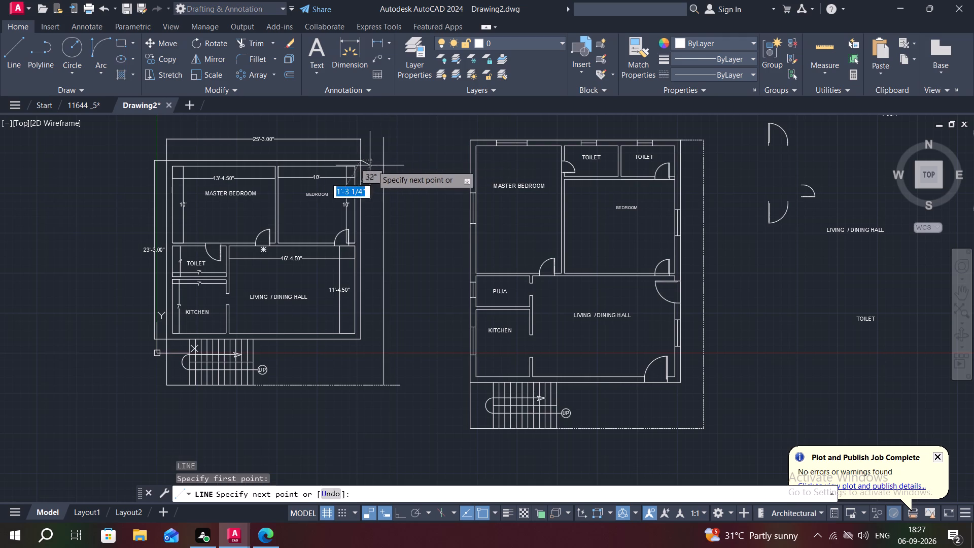
left_click(385, 158)
key("Escape")
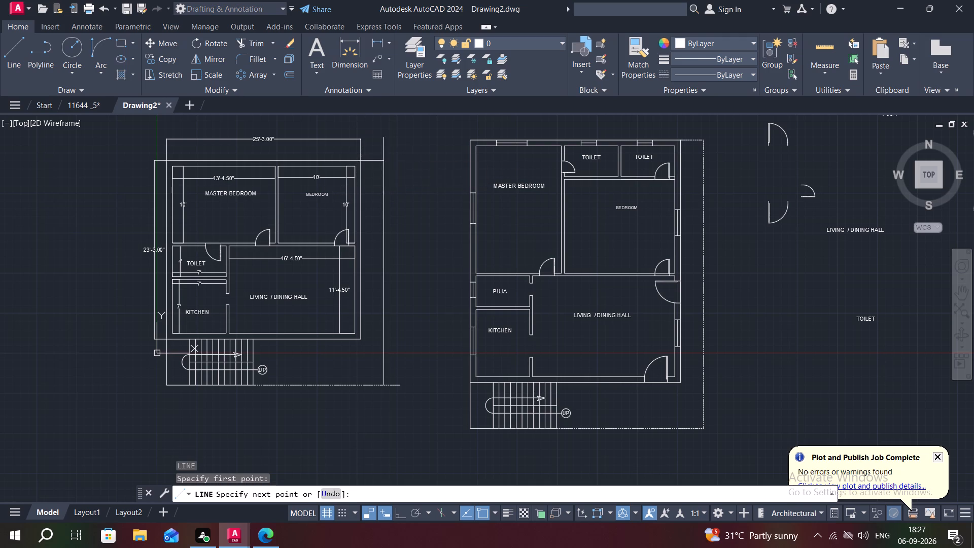
Trim the boundary overhangs above the new top line and beyond the offset vertical line at the bottom-right corner.
type("TR")
key("space")
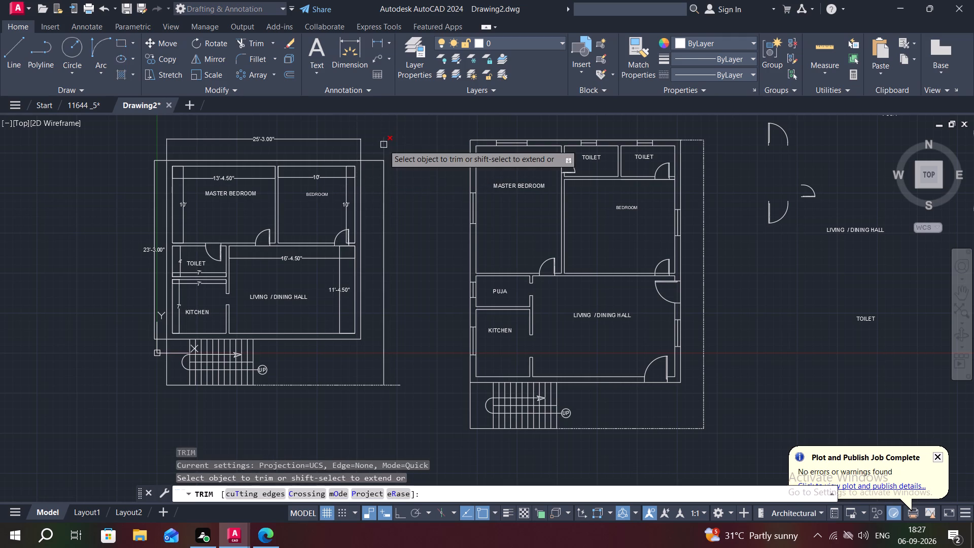
left_click(384, 145)
left_click(394, 386)
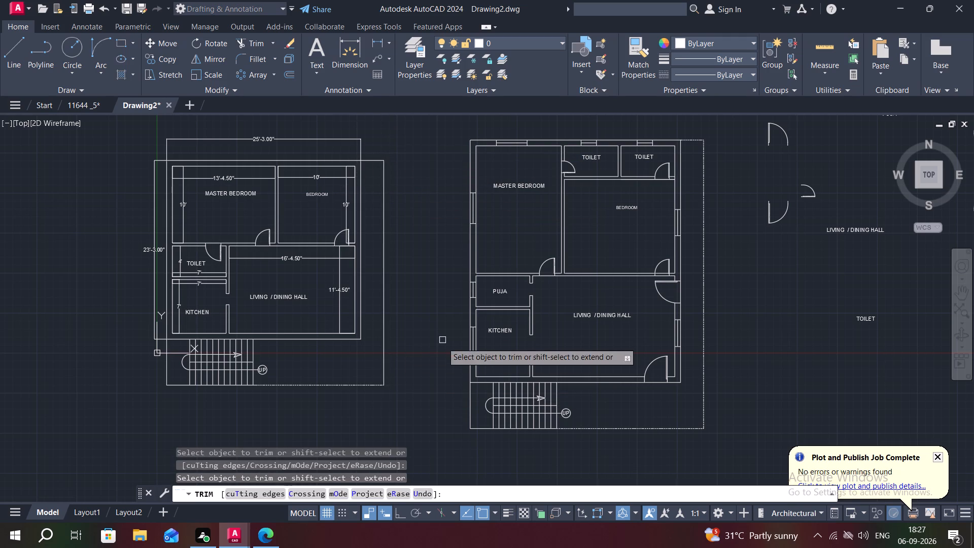
key("Escape")
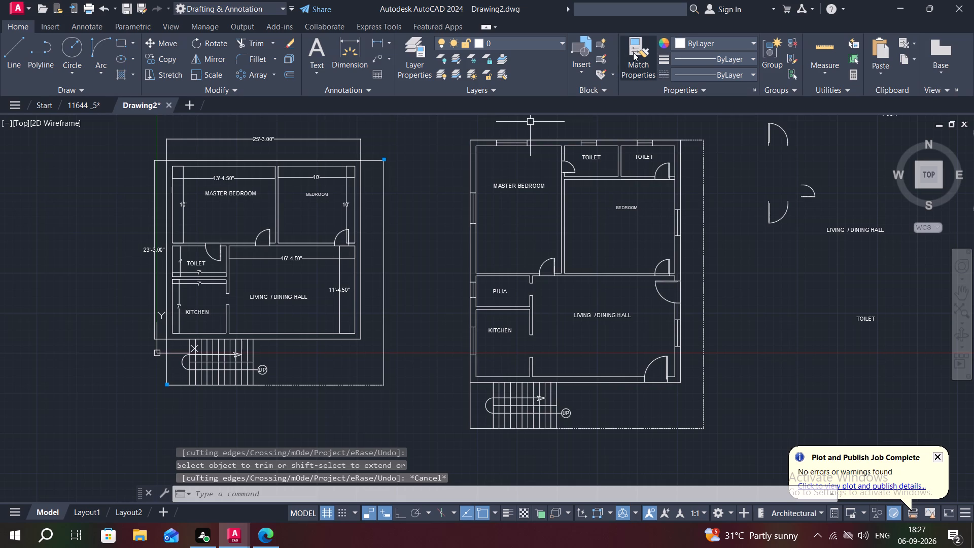
Match the larger plan's dashed right boundary line properties onto the smaller plan's new top and right boundary lines.
left_click(636, 54)
left_click(704, 174)
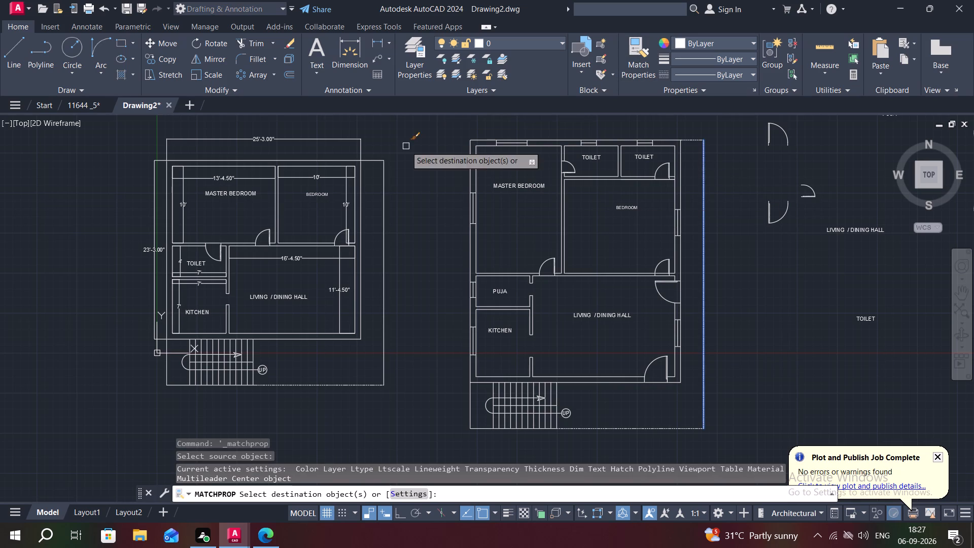
left_click(370, 162)
left_click(384, 183)
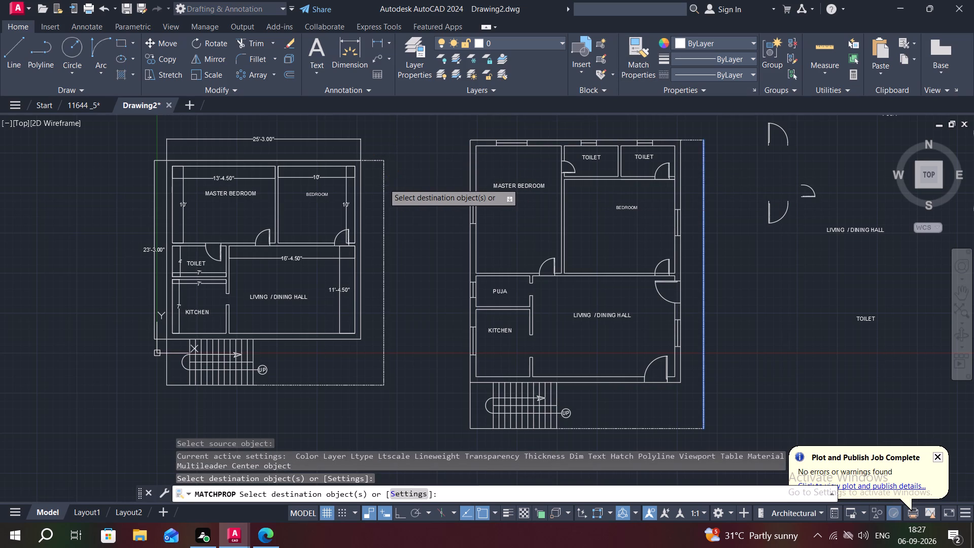
key("Escape")
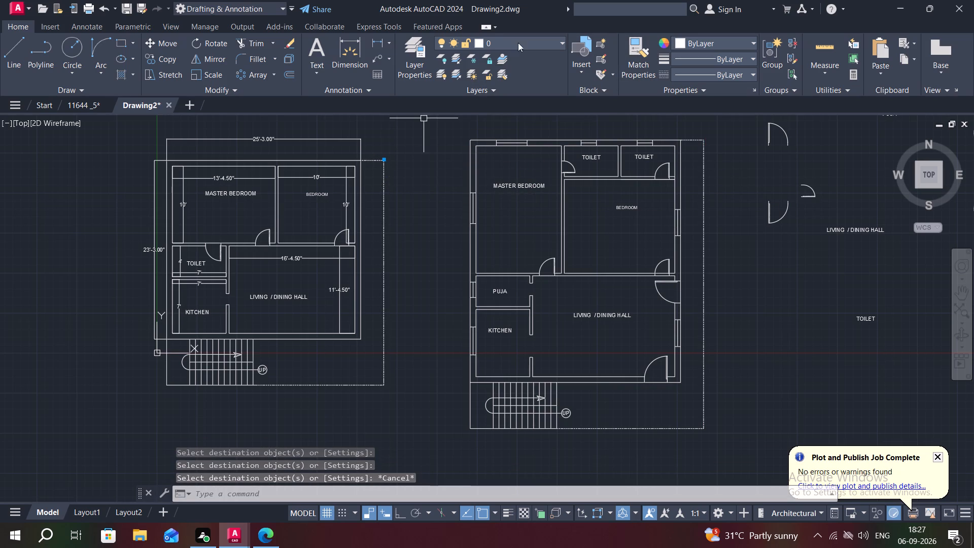
Add linear dimensions for the smaller plan's right-side boundary offset and the depth of its staircase strip.
left_click(374, 39)
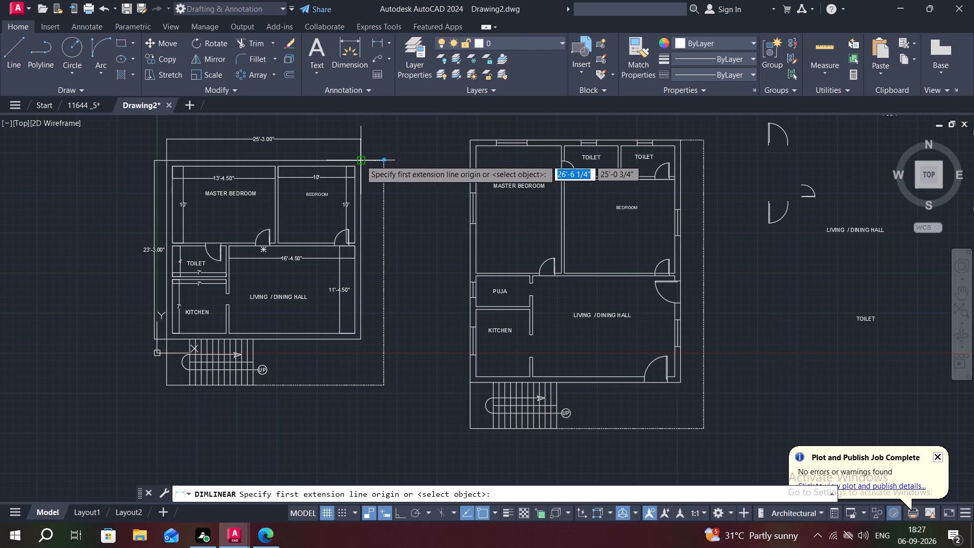
left_click(360, 160)
left_click(381, 160)
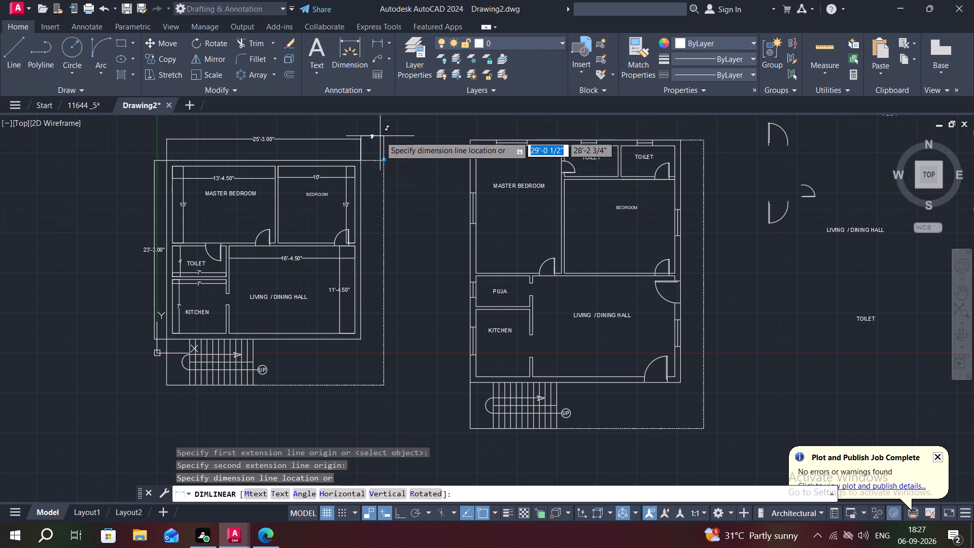
left_click(381, 139)
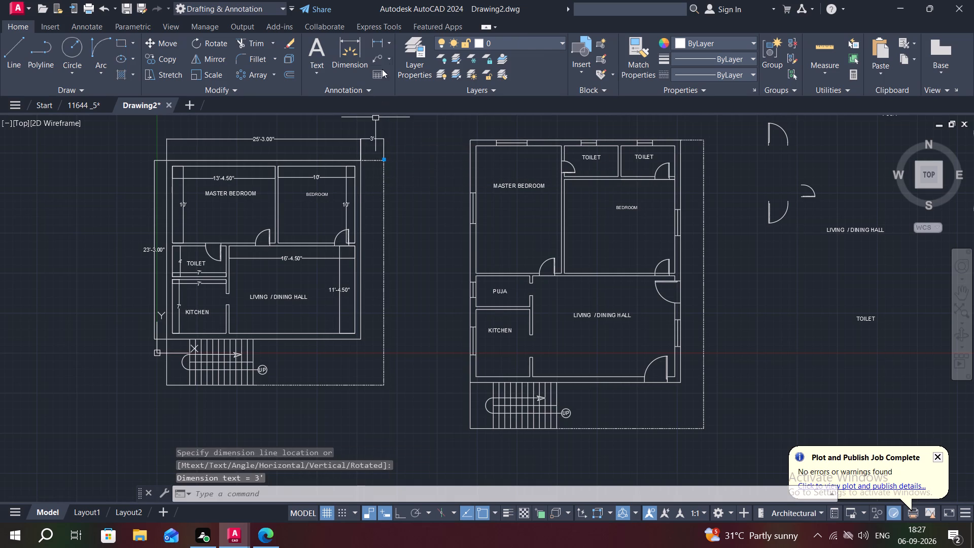
left_click(376, 40)
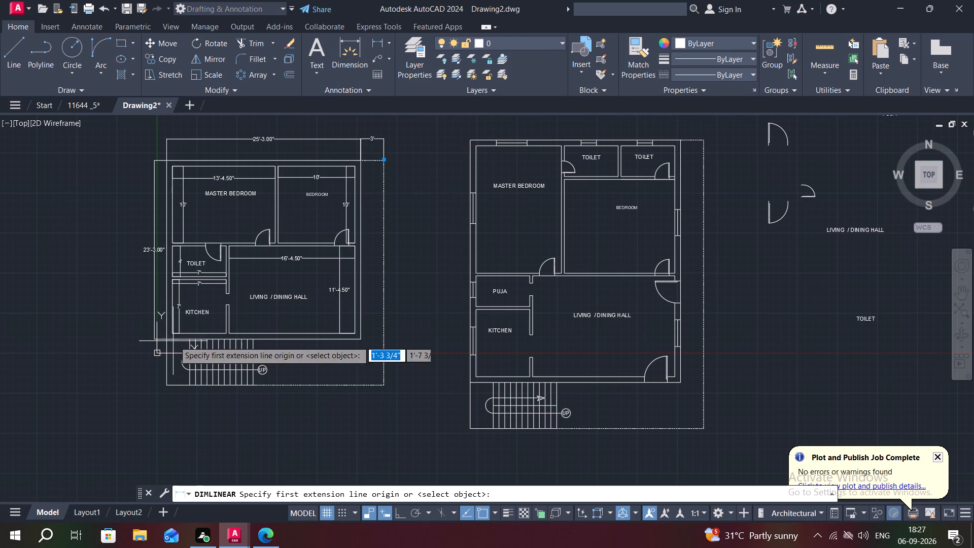
left_click(167, 335)
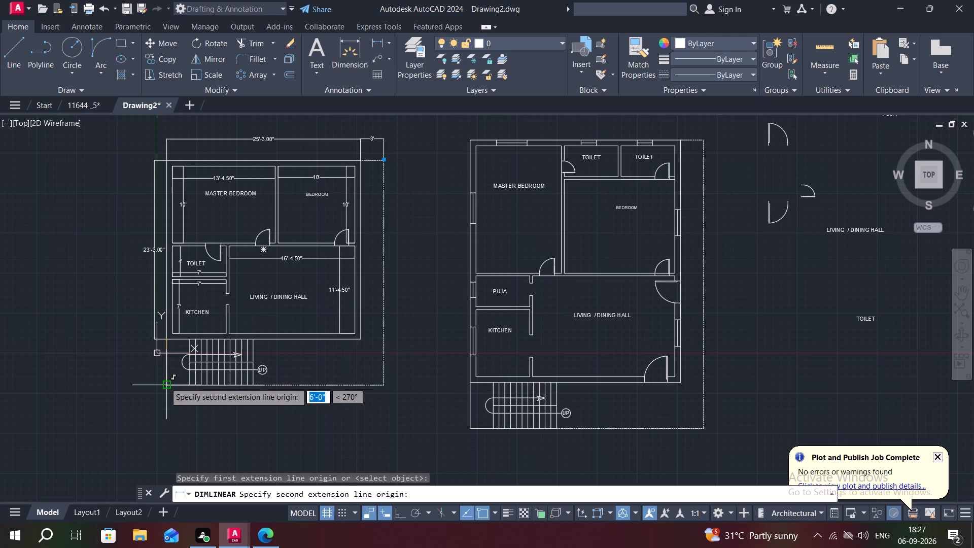
left_click(165, 385)
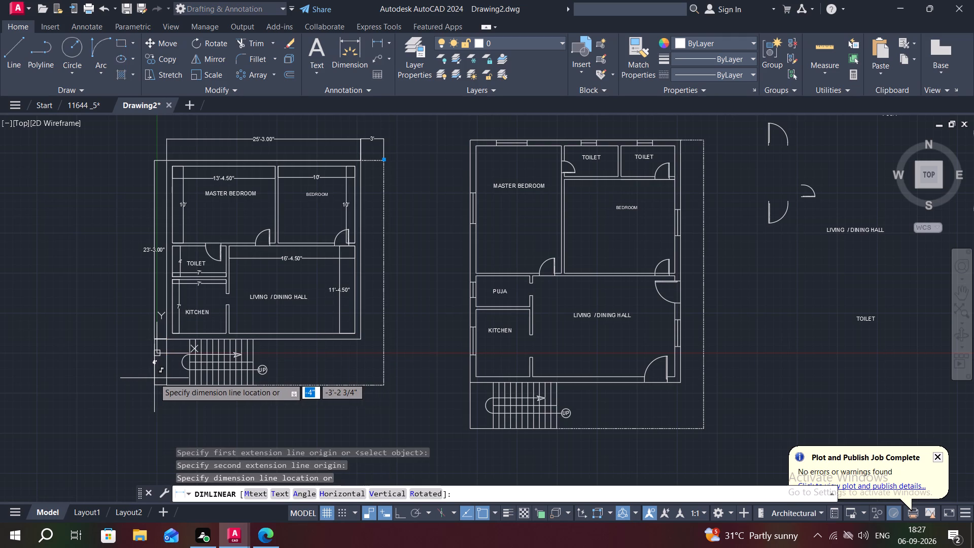
left_click(154, 378)
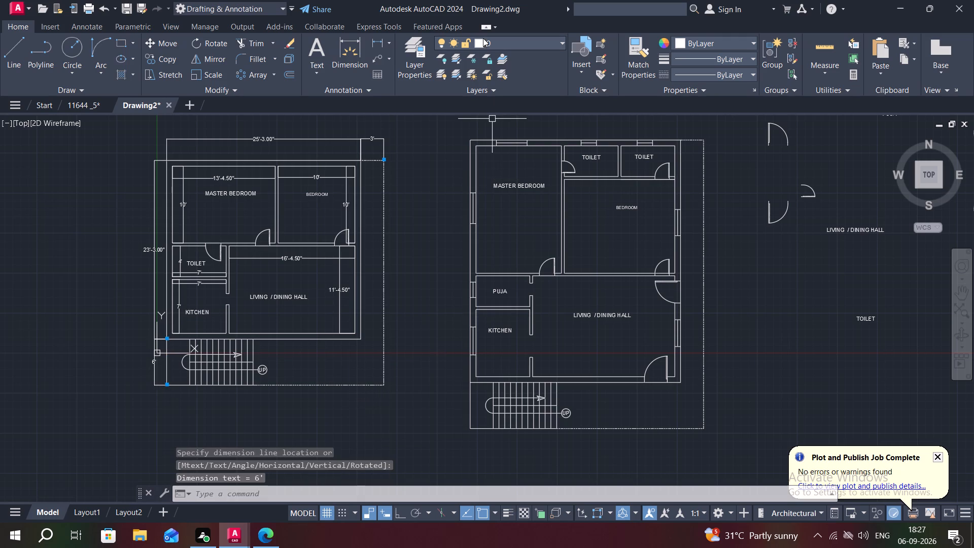
Dimension the larger plan's overall width above its top wall and overall height beside its left wall.
left_click(376, 40)
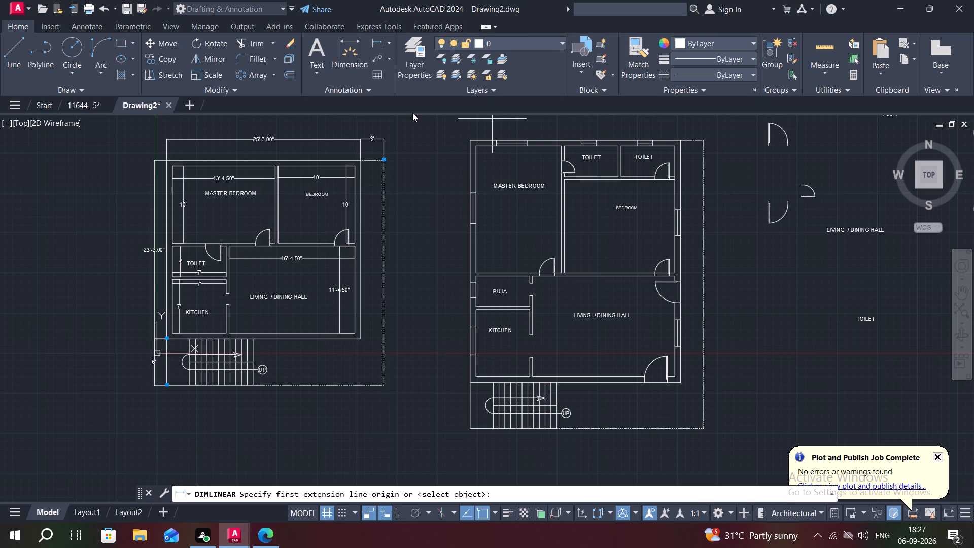
left_click(470, 139)
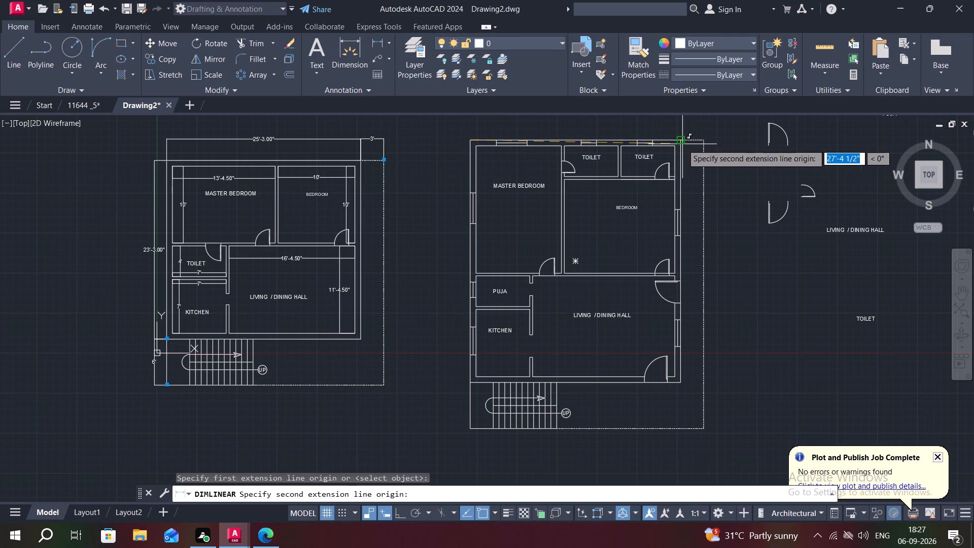
left_click(679, 142)
left_click(675, 125)
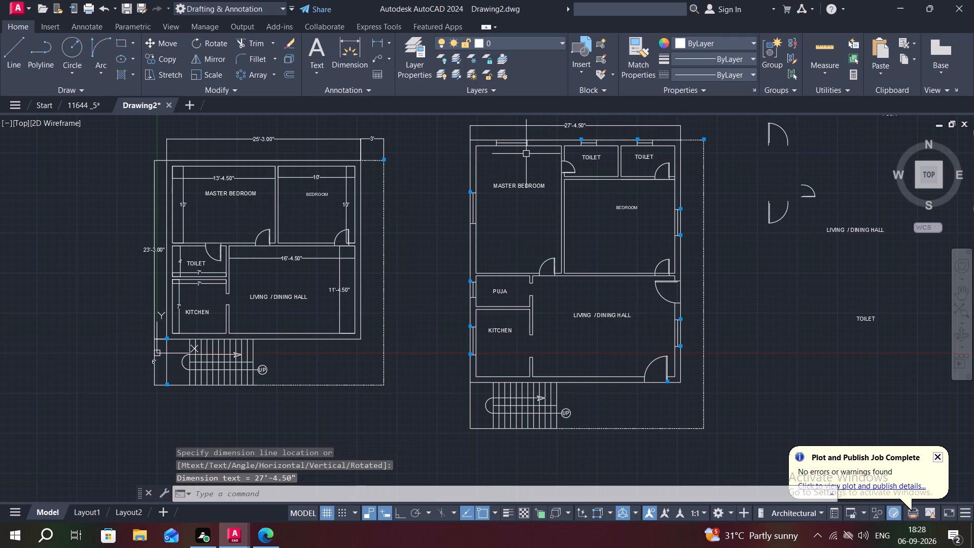
key("space")
left_click(472, 142)
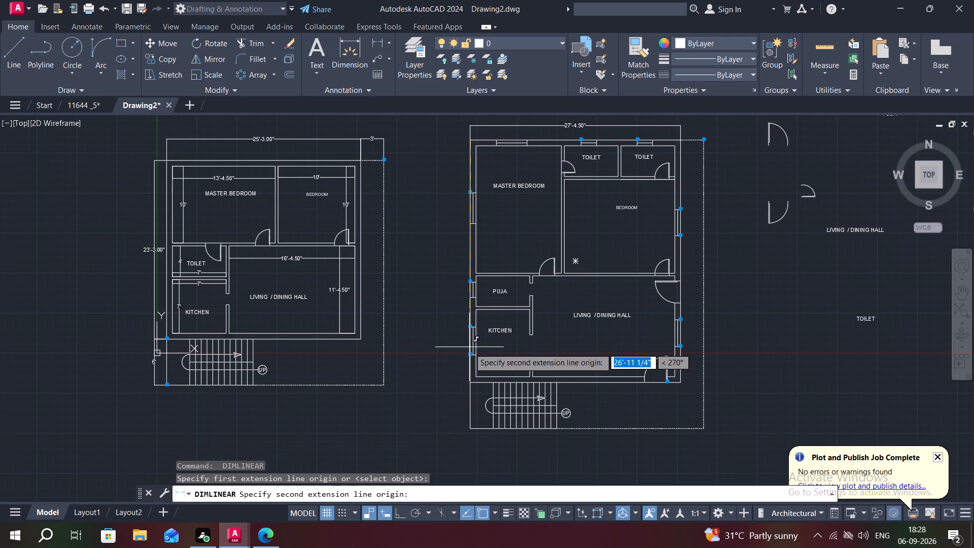
left_click(469, 382)
left_click(449, 381)
Add linear dimensions for the larger plan's staircase strip depth and its right-side boundary offset.
key("space")
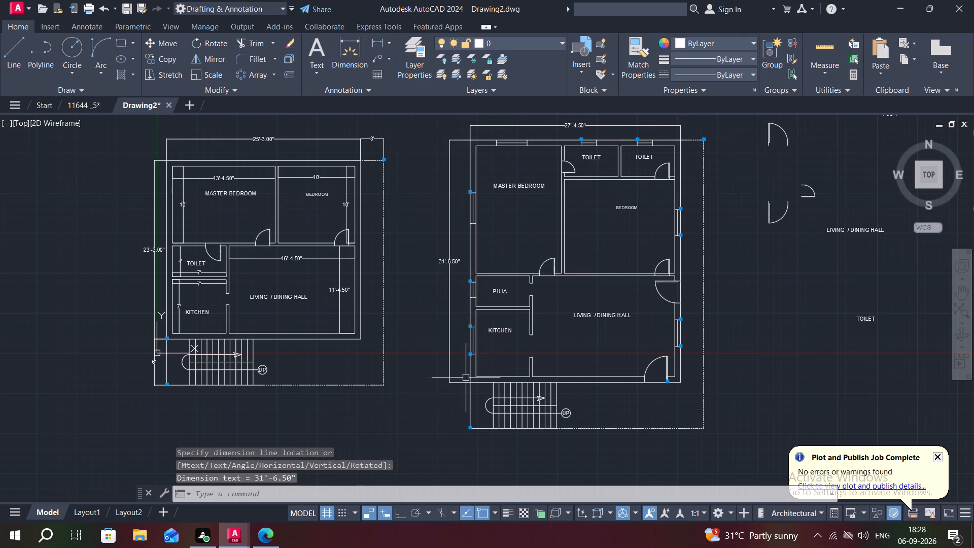
left_click(468, 384)
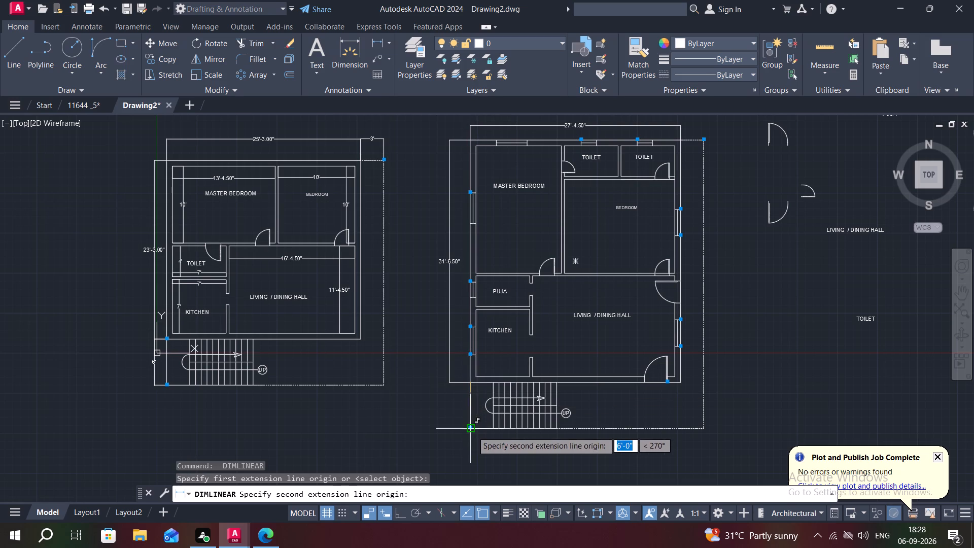
left_click(472, 431)
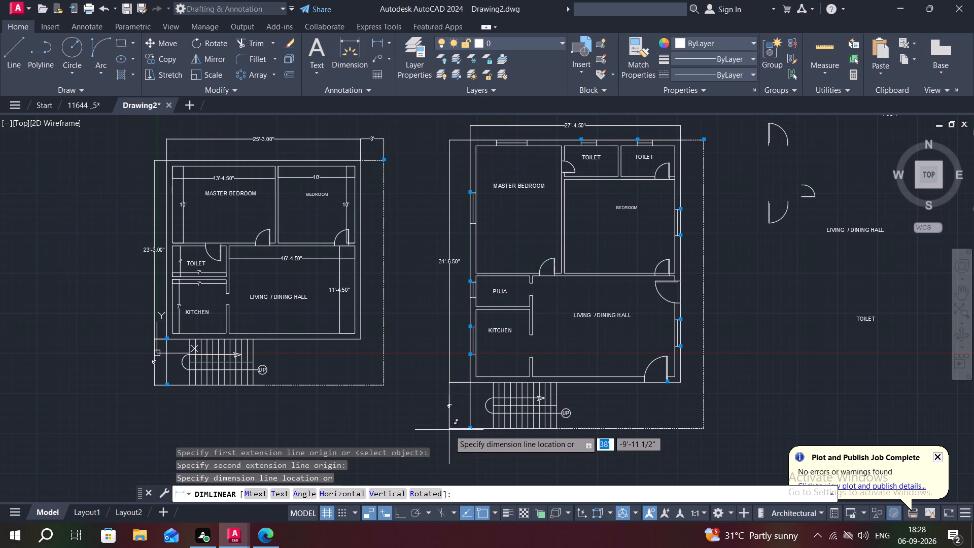
left_click(450, 429)
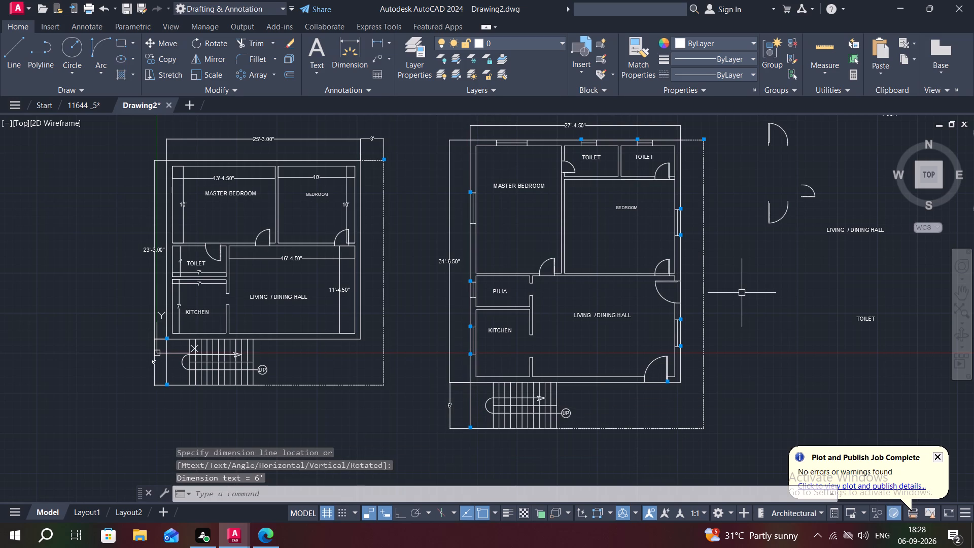
middle_click_drag(741, 339, 657, 387)
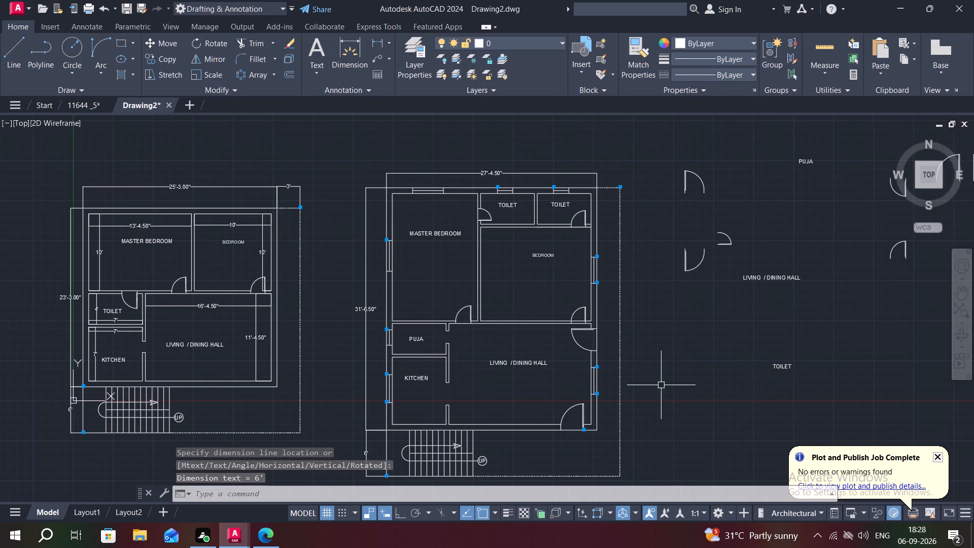
key("space")
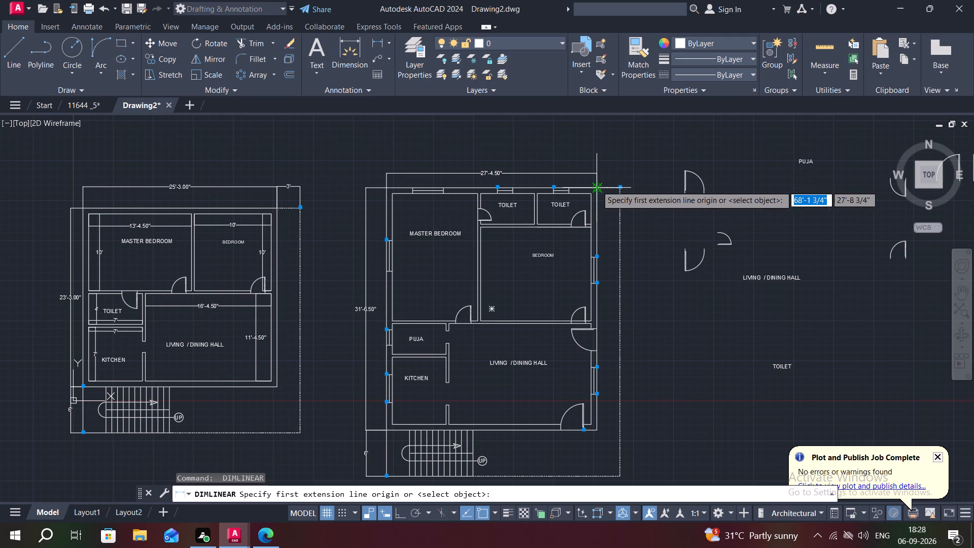
left_click(597, 186)
left_click(618, 189)
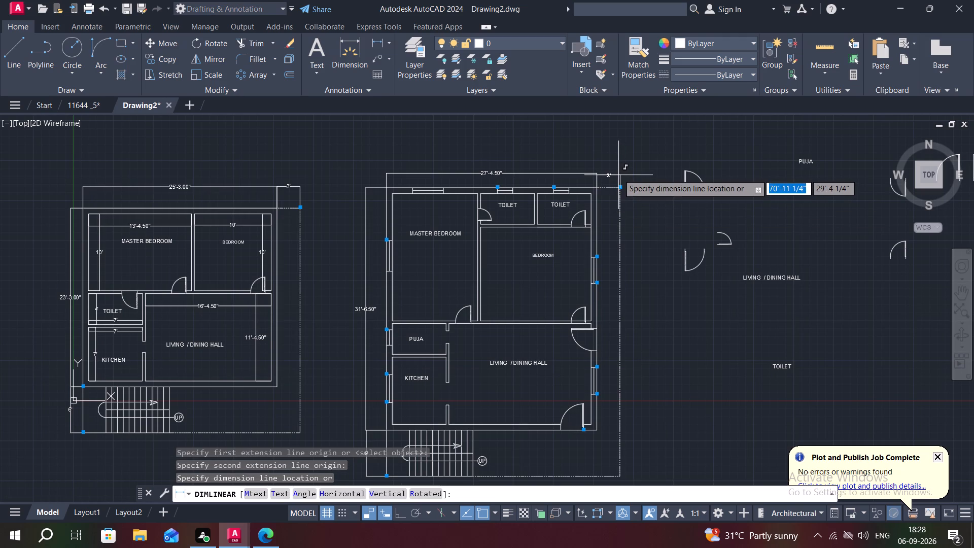
left_click(618, 174)
Regenerate the drawing display.
scroll(245, 220, "up", 2)
middle_click_drag(276, 221, 368, 227)
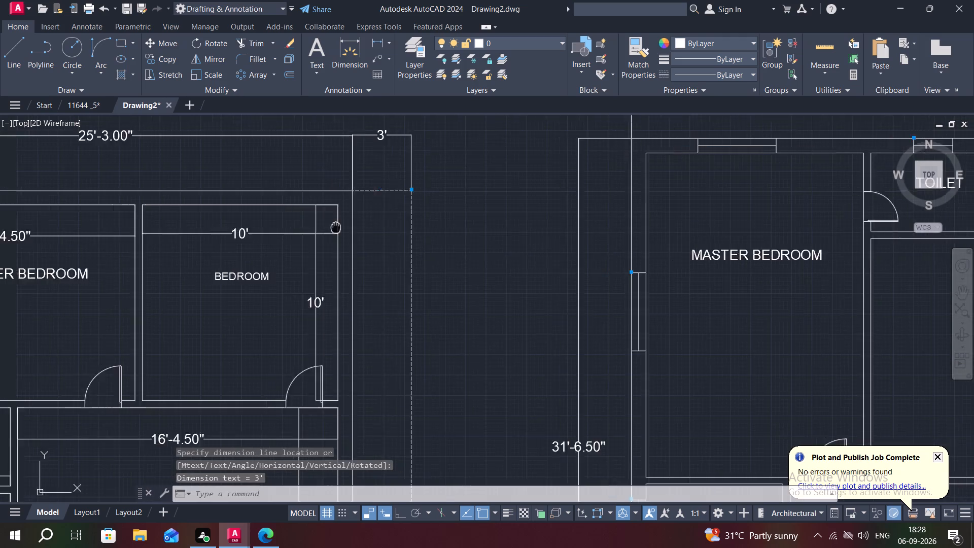
middle_click_drag(368, 227, 389, 224)
scroll(413, 229, "down", 2)
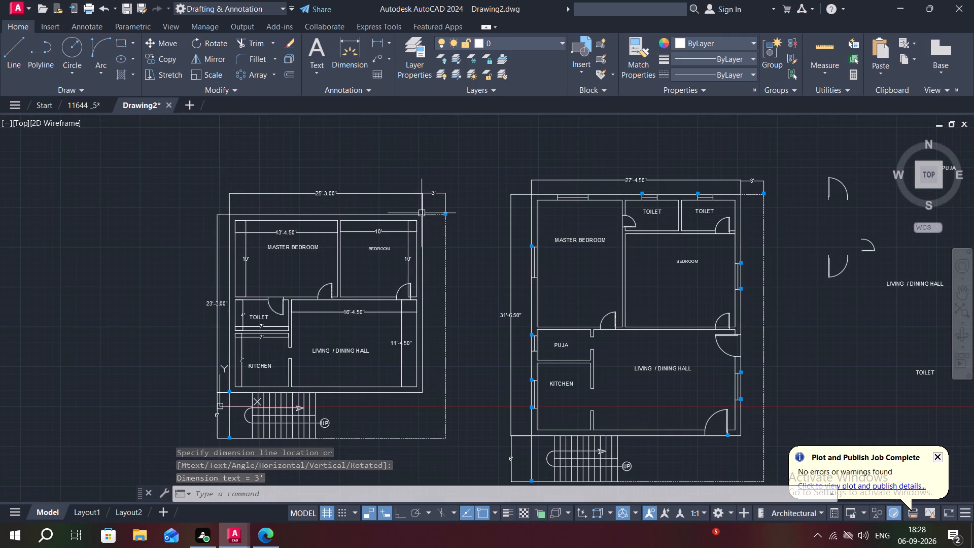
type("RE")
key("space")
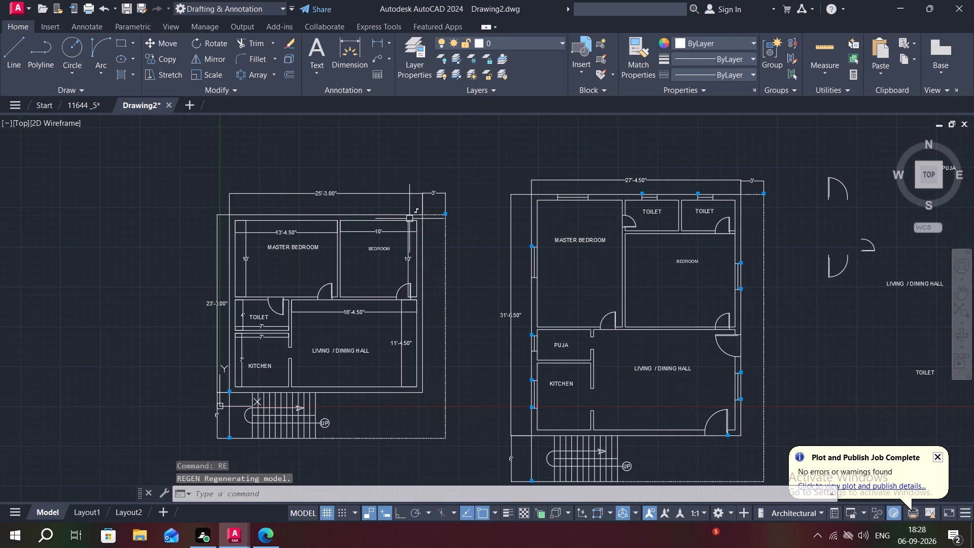
Draw a rectangle filling the smaller plan's top-left wall corner, from the outer wall corner to the master bedroom's inner corner.
scroll(227, 218, "up", 3)
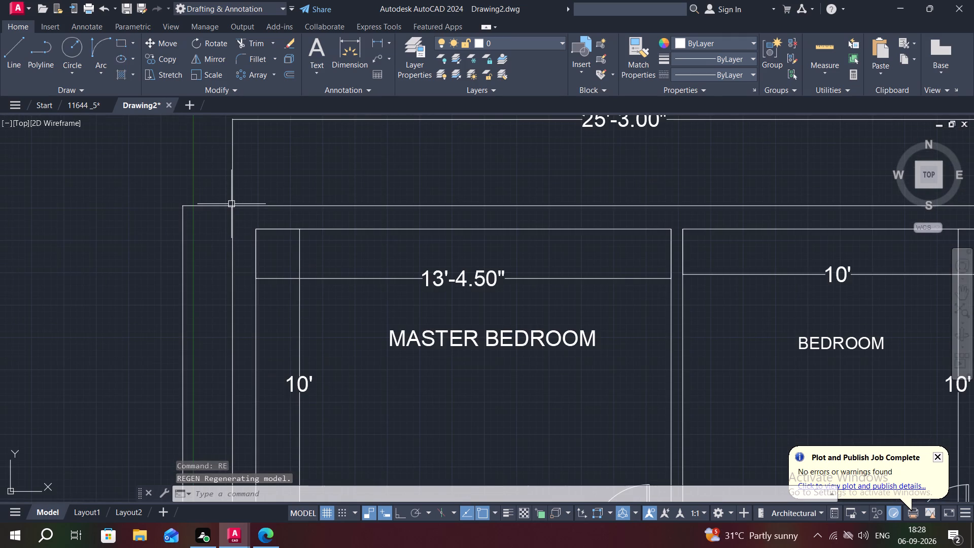
key("Escape")
type("REC")
key("space")
left_click(231, 204)
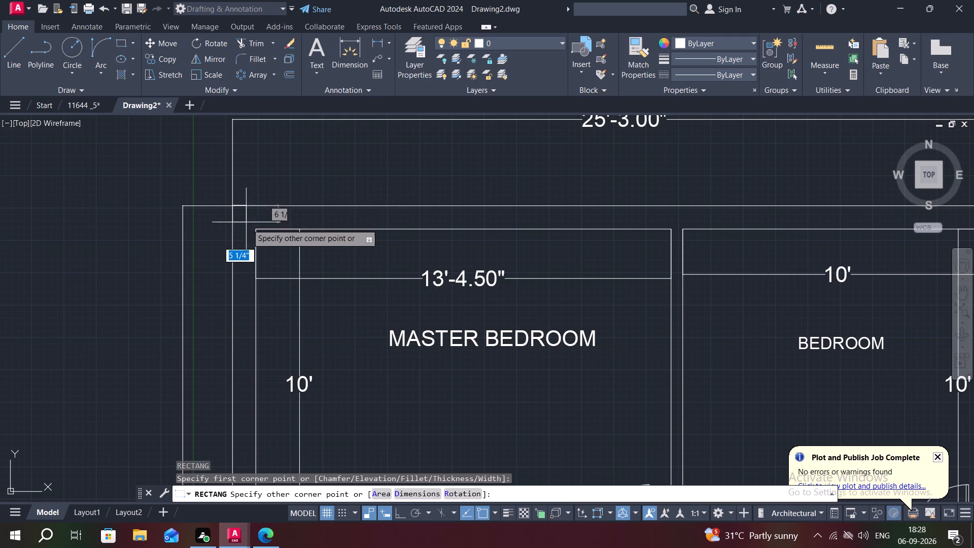
left_click(256, 229)
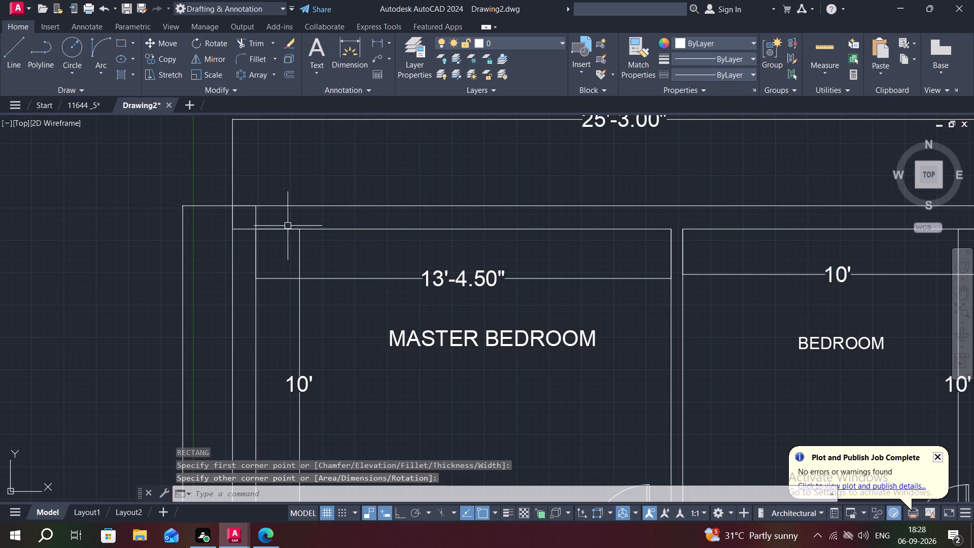
key("Escape")
Copy the corner square in Multiple mode along the top wall to the partition between the master bedroom and bedroom.
type("CO")
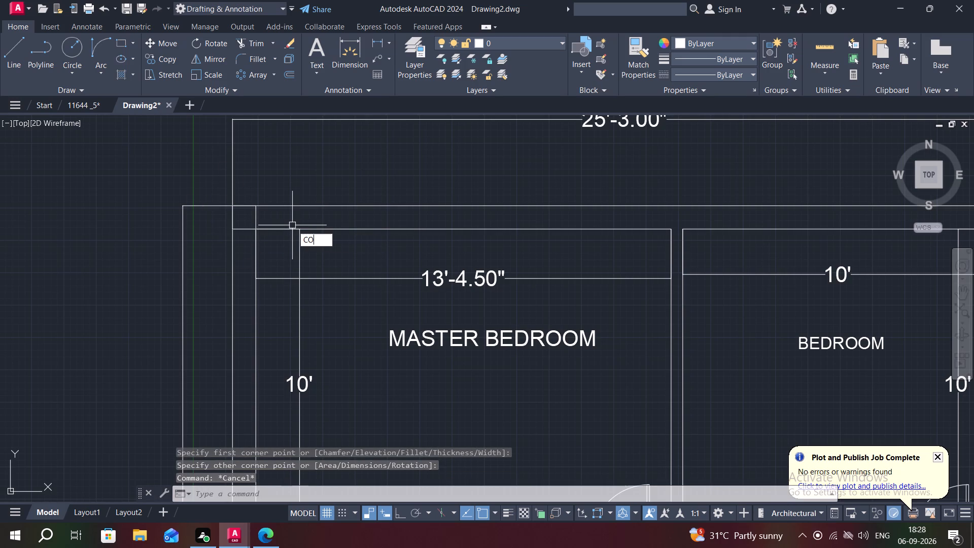
key("Escape")
left_click(257, 221)
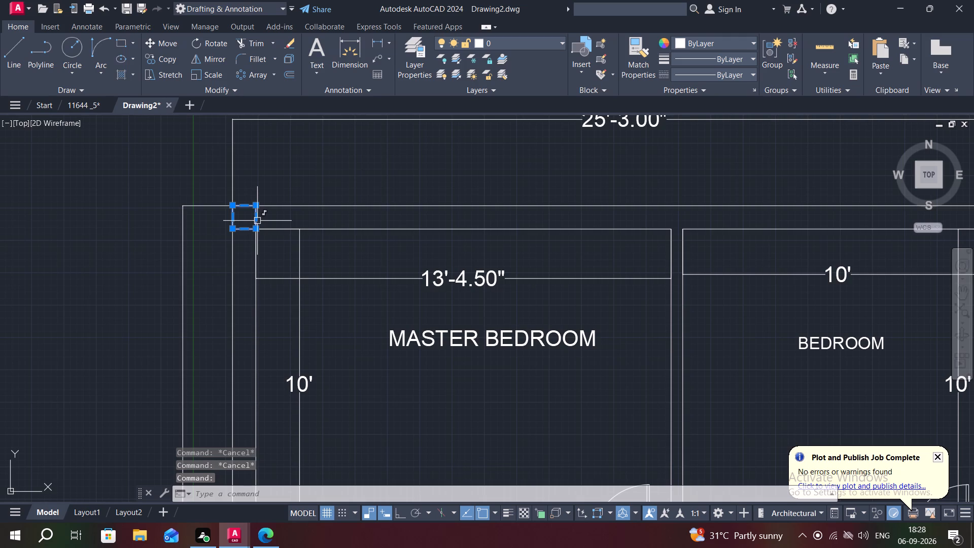
type("CO")
key("space")
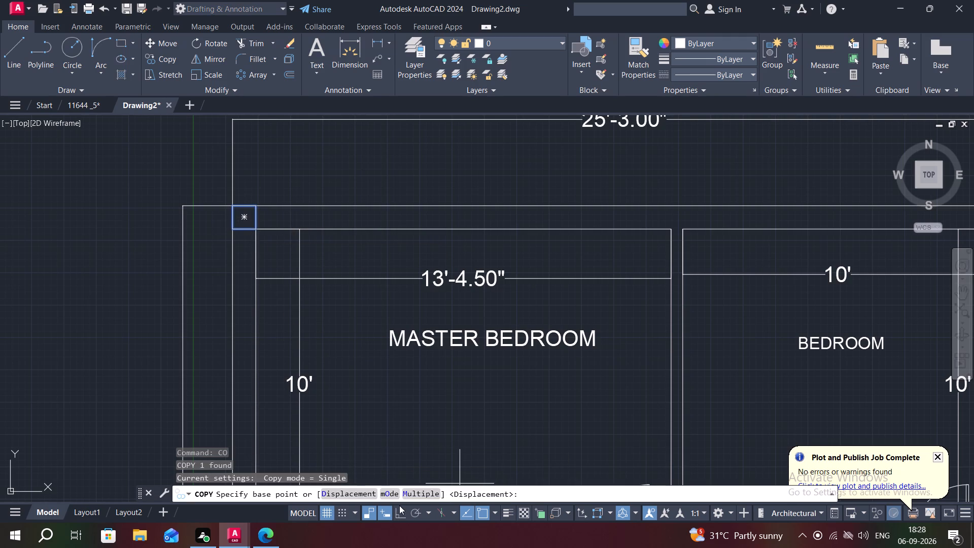
left_click(404, 495)
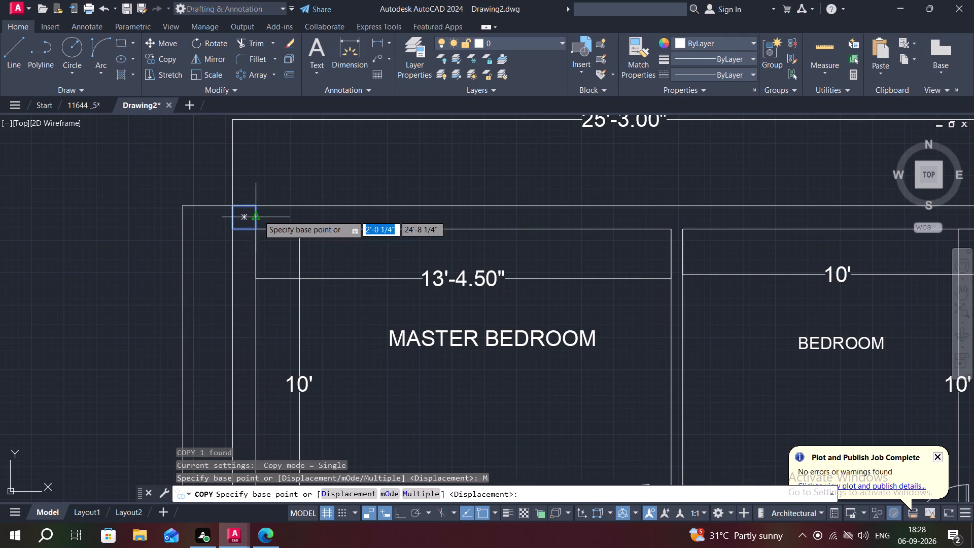
left_click(256, 230)
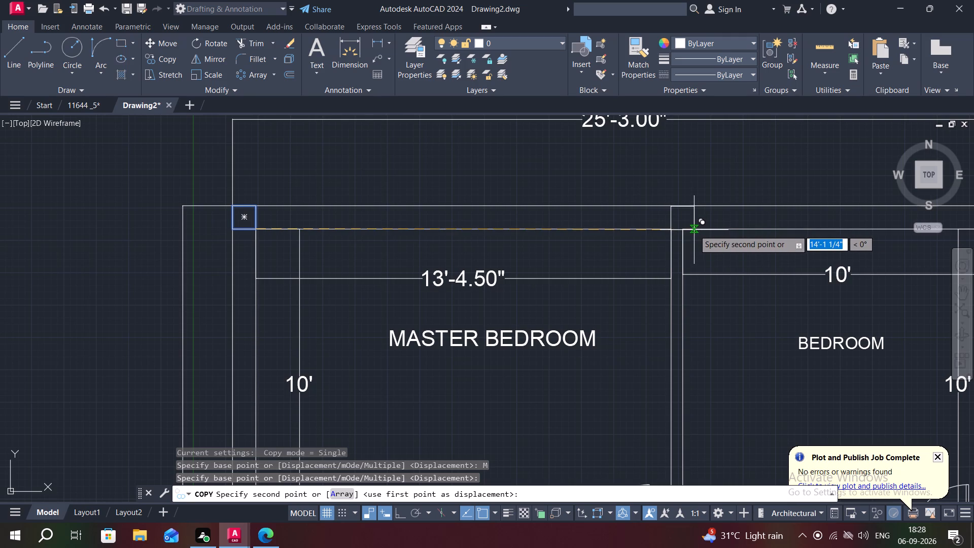
left_click(694, 230)
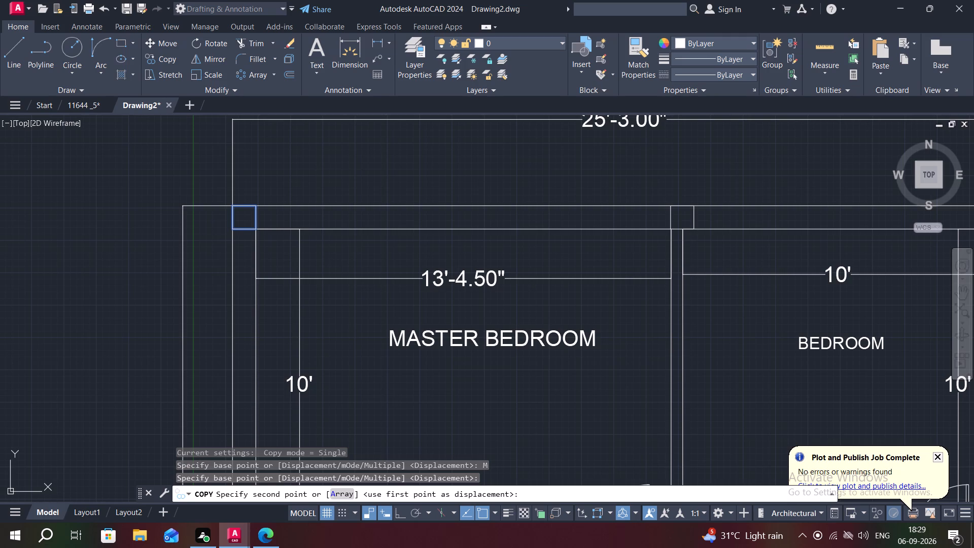
key("Escape")
key("Escape")
key("Escape")
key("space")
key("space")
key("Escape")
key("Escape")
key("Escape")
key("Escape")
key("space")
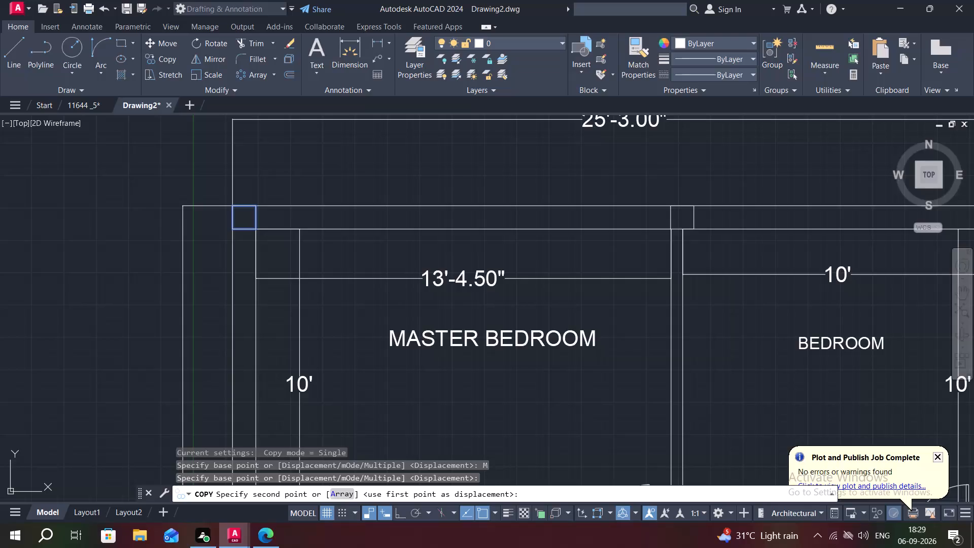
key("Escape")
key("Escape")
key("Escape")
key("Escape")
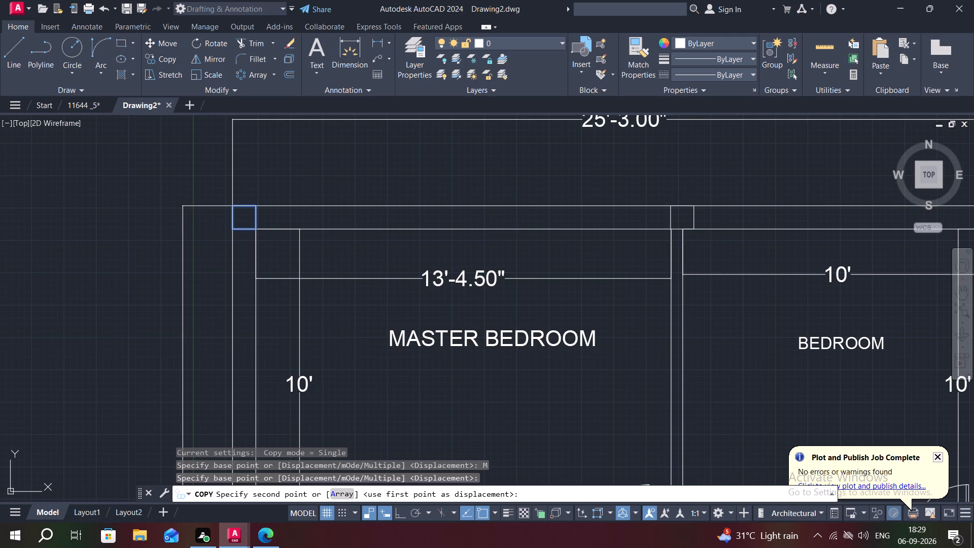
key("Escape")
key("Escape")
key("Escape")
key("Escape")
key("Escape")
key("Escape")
Copy the column square at the master bedroom–bedroom partition along the top wall to the smaller plan's top-right outer wall corner.
scroll(858, 63, "down", 1)
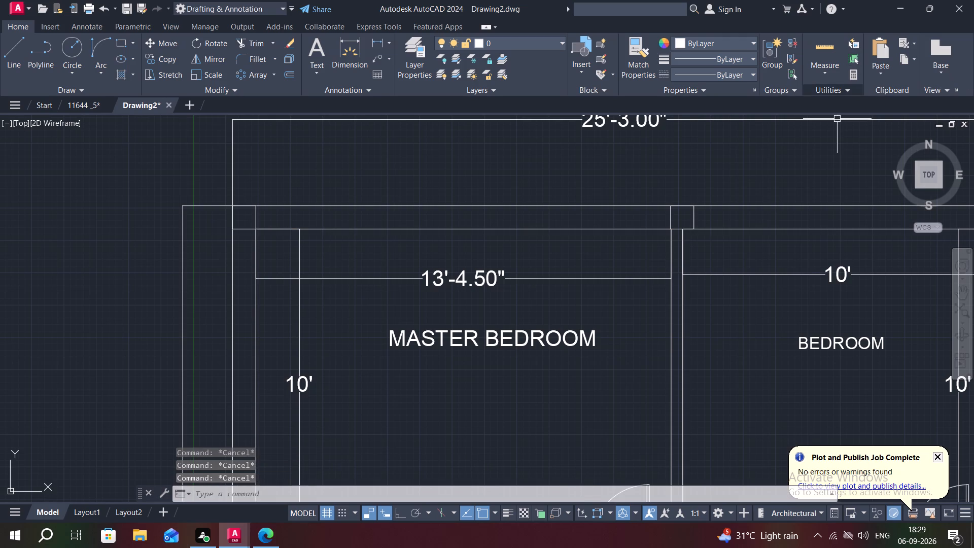
scroll(769, 264, "down", 1)
middle_click_drag(763, 270, 558, 254)
key("space")
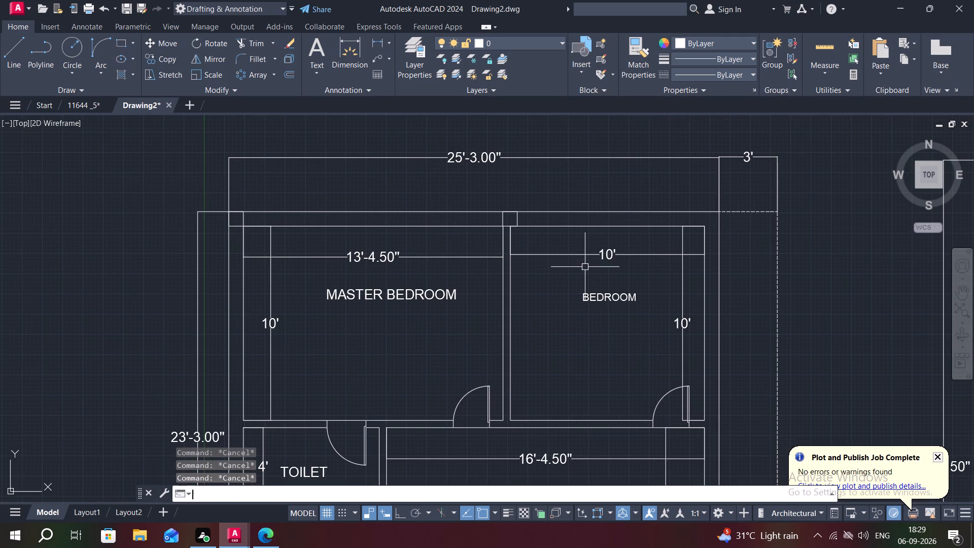
left_click(519, 224)
right_click(518, 223)
left_click(518, 223)
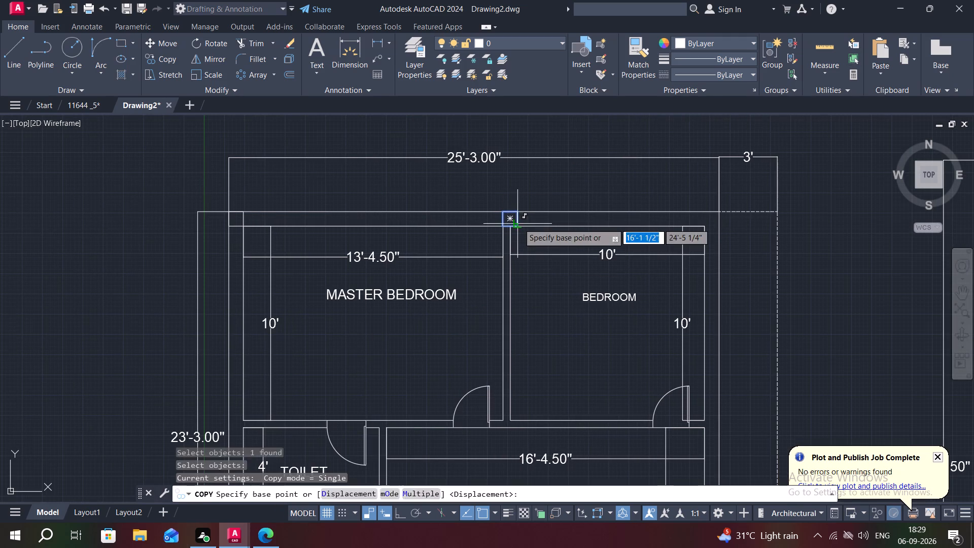
left_click(719, 227)
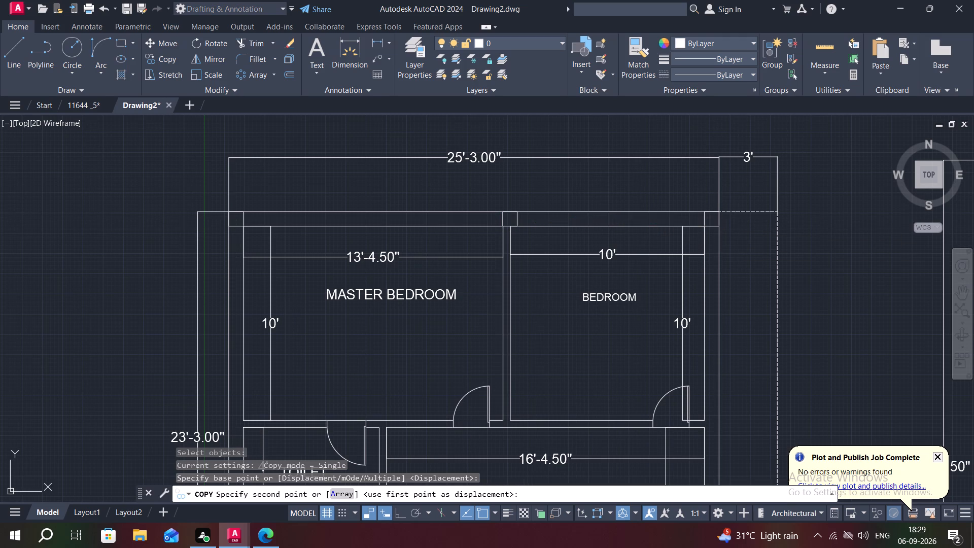
key("Escape")
key("space")
key("space")
key("space")
key("Escape")
key("Escape")
key("Escape")
key("Escape")
key("Escape")
key("Escape")
key("Escape")
key("Escape")
Copy the top-left corner column square to the bottom of the master bedroom–bedroom partition, on the living/dining hall's top wall line.
key("space")
key("space")
key("space")
key("space")
key("space")
key("space")
key("space")
key("space")
key("space")
key("space")
key("space")
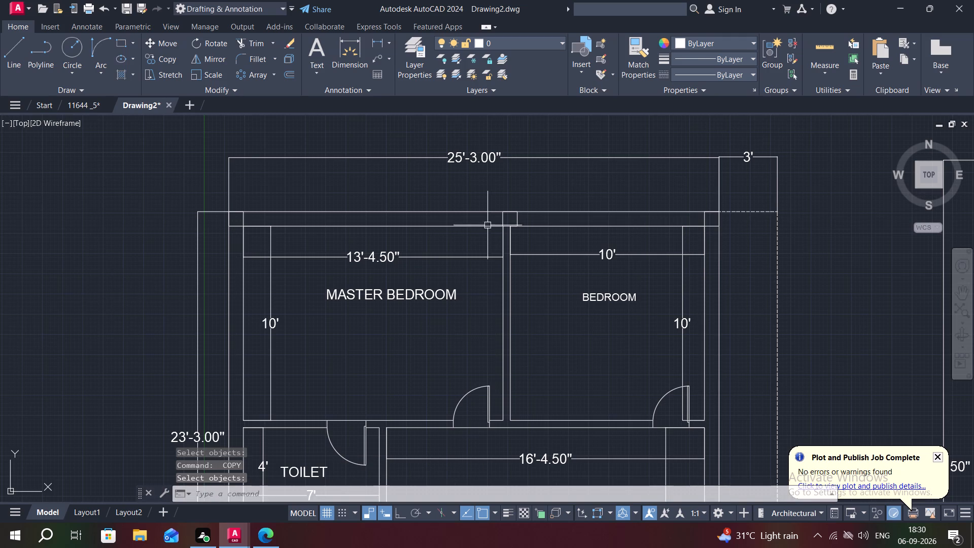
key("space")
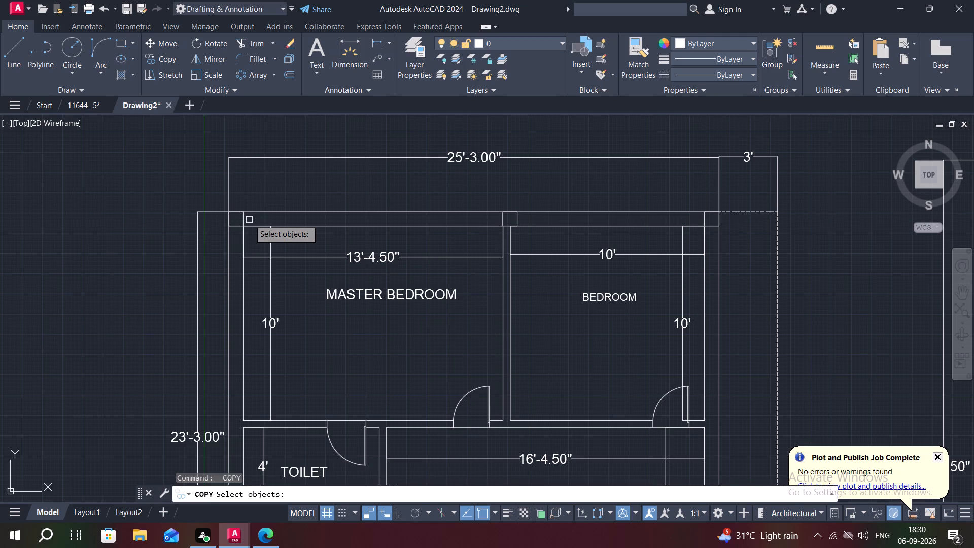
left_click(243, 222)
right_click(242, 222)
left_click(241, 226)
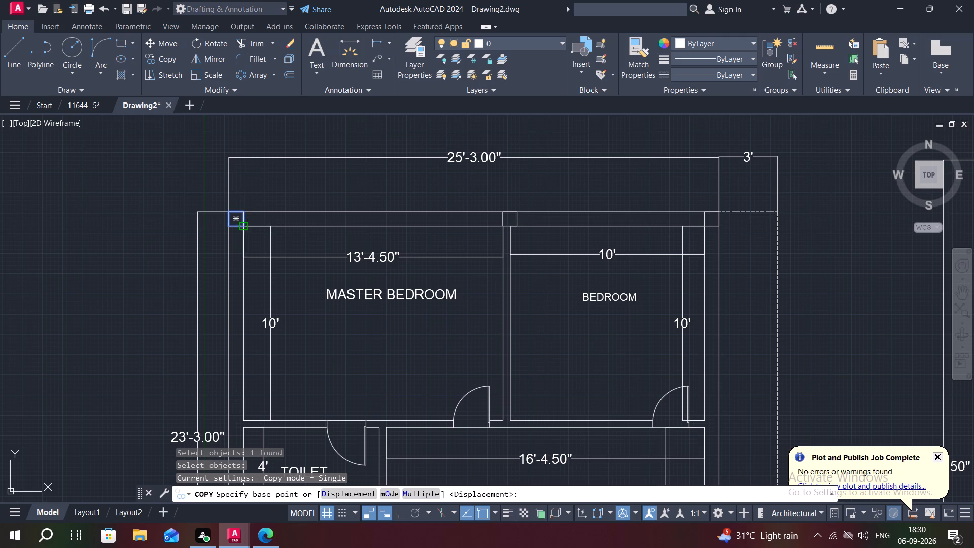
middle_click_drag(230, 292, 274, 66)
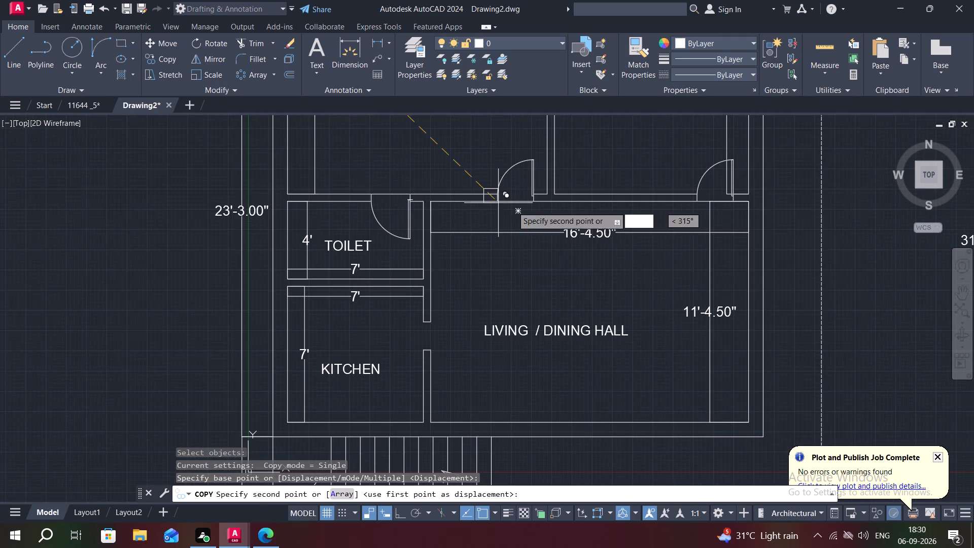
scroll(555, 200, "up", 2)
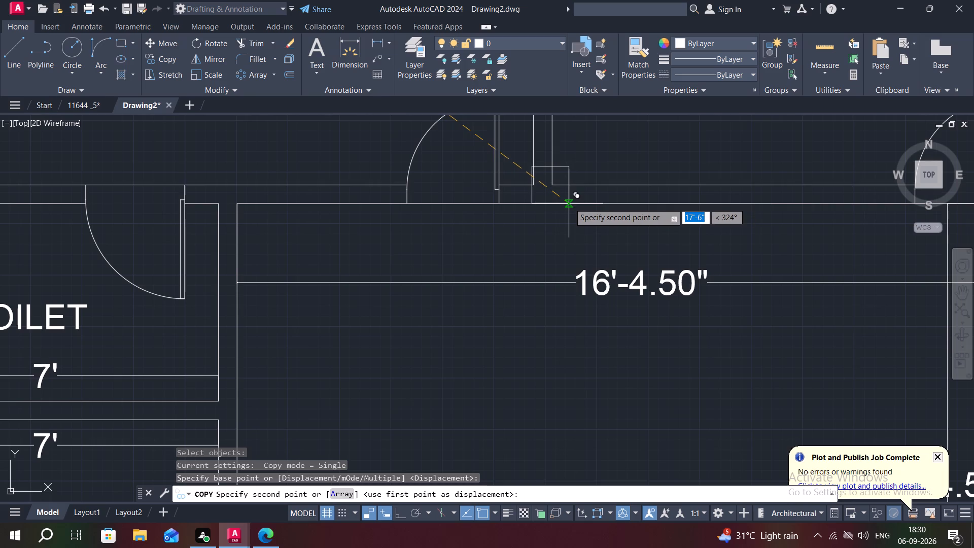
left_click(570, 202)
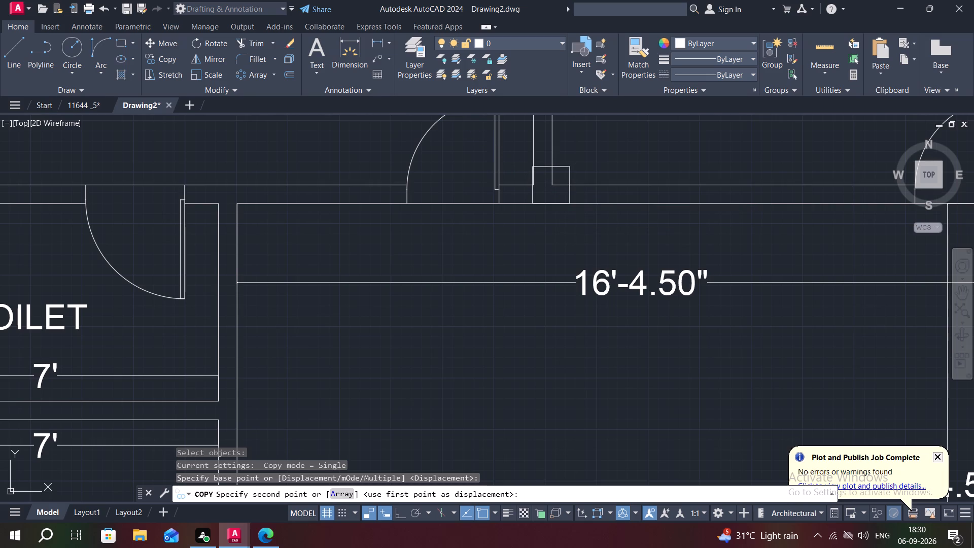
key("Escape")
key("Escape")
key("Escape")
key("Escape")
key("Escape")
key("Escape")
key("Escape")
key("Escape")
key("space")
key("space")
key("space")
key("Escape")
key("Escape")
key("Escape")
key("Escape")
key("Escape")
key("Escape")
key("space")
key("space")
key("space")
key("Escape")
Draw a 9" by 9" column rectangle inside the smaller plan's right outer wall, starting from the bedroom's bottom-right inner corner.
scroll(310, 418, "down", 4)
scroll(370, 376, "up", 3)
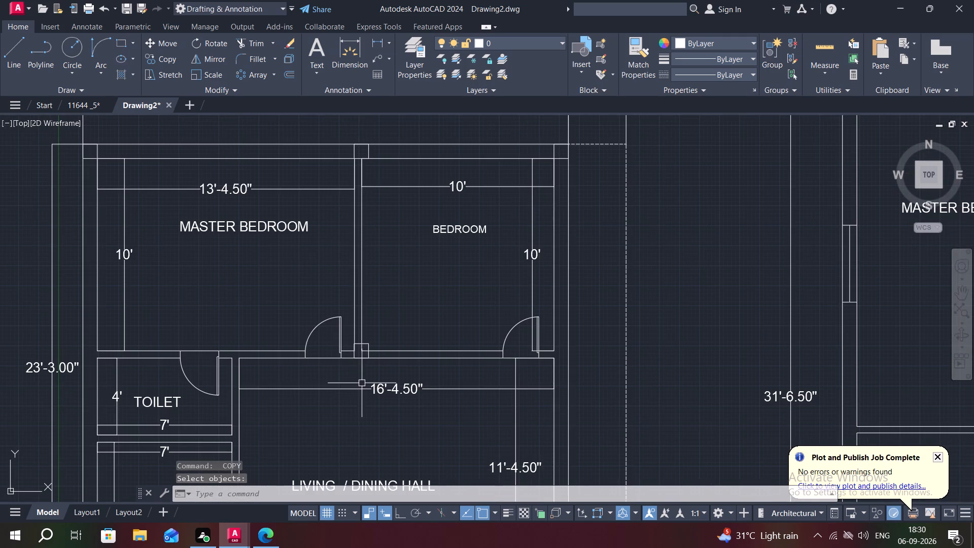
key("r")
type("EX")
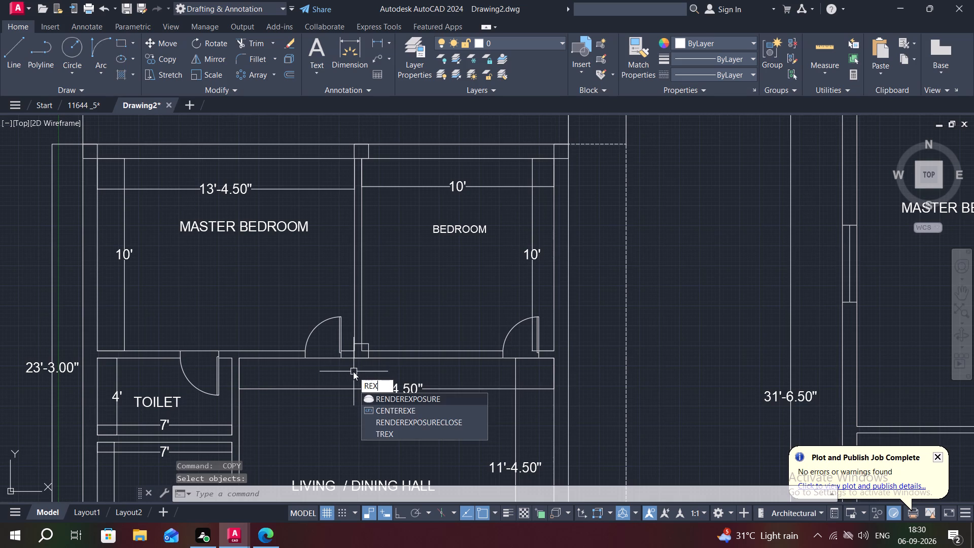
key("BackSpace")
type("C")
key("space")
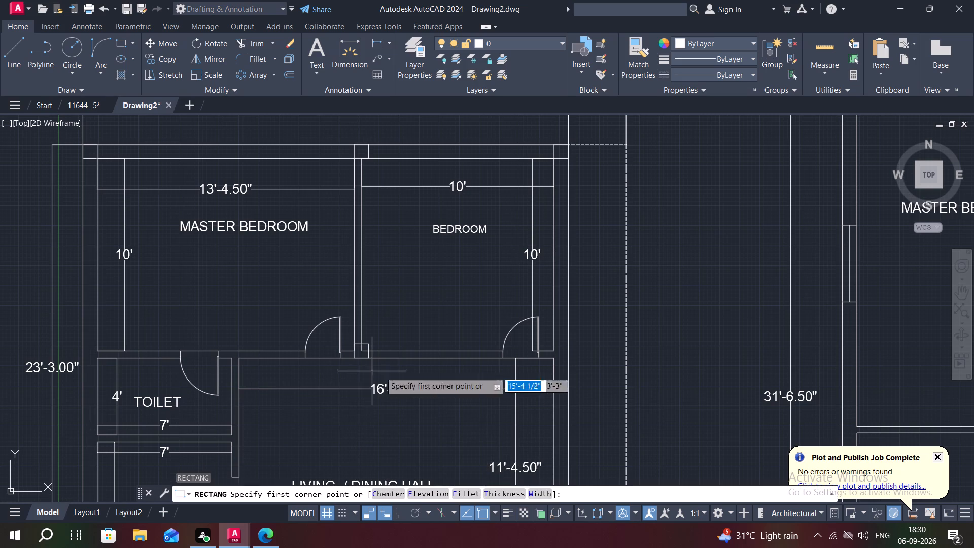
scroll(537, 359, "up", 3)
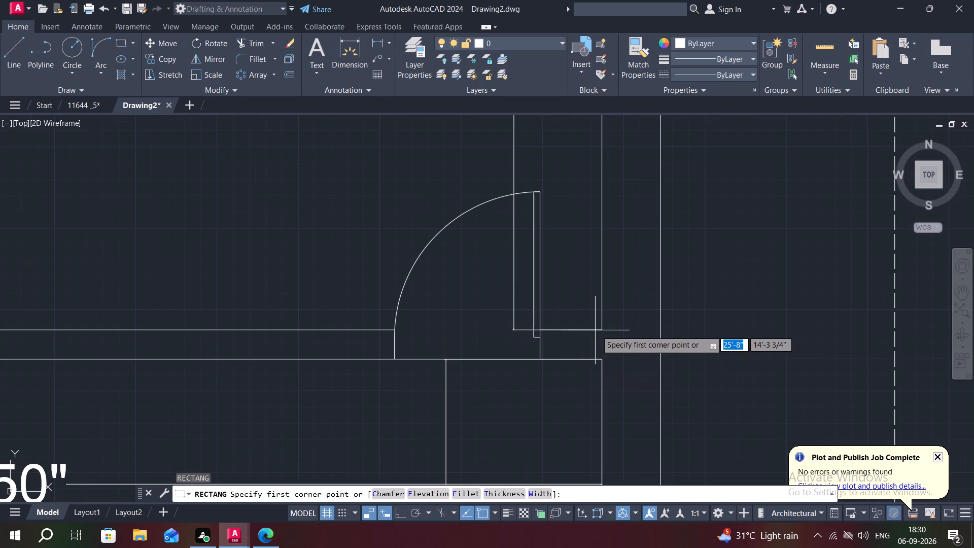
left_click(602, 327)
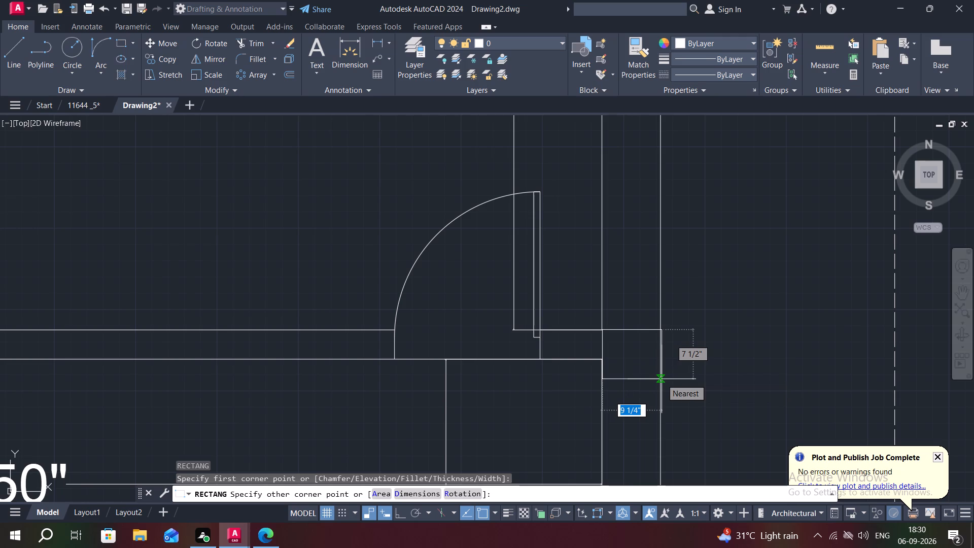
key("d")
key("space")
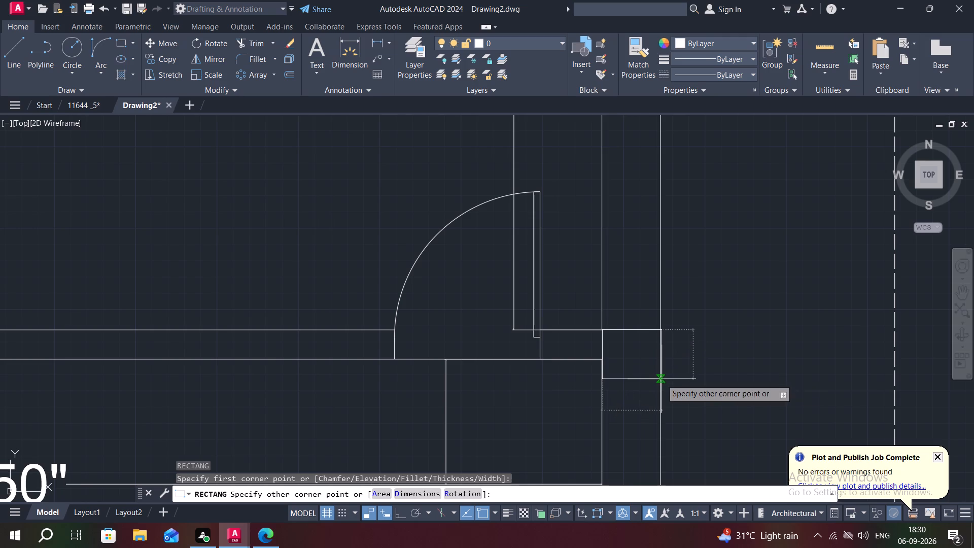
key("9")
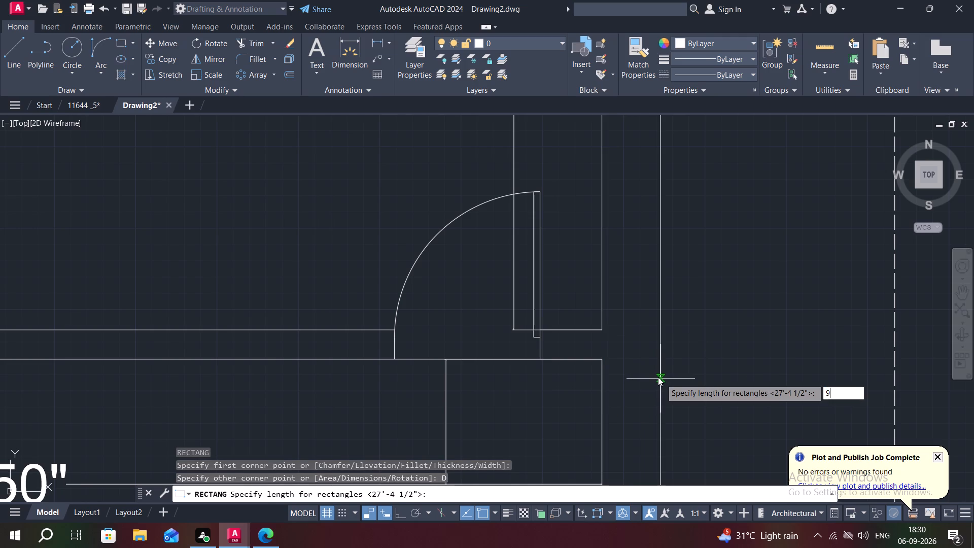
key("shift+quotedbl")
key("Return")
type("9\"")
key("Return")
left_click(649, 367)
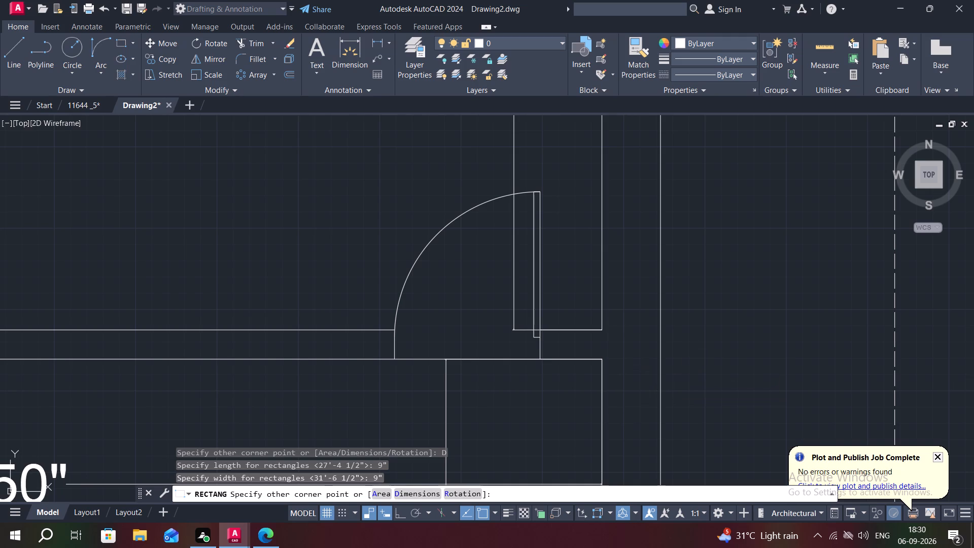
Draw a column rectangle filling the bottom-right wall corner, from the living/dining hall's inner corner to the outer wall corner.
scroll(581, 429, "down", 1)
middle_click_drag(566, 416, 539, 246)
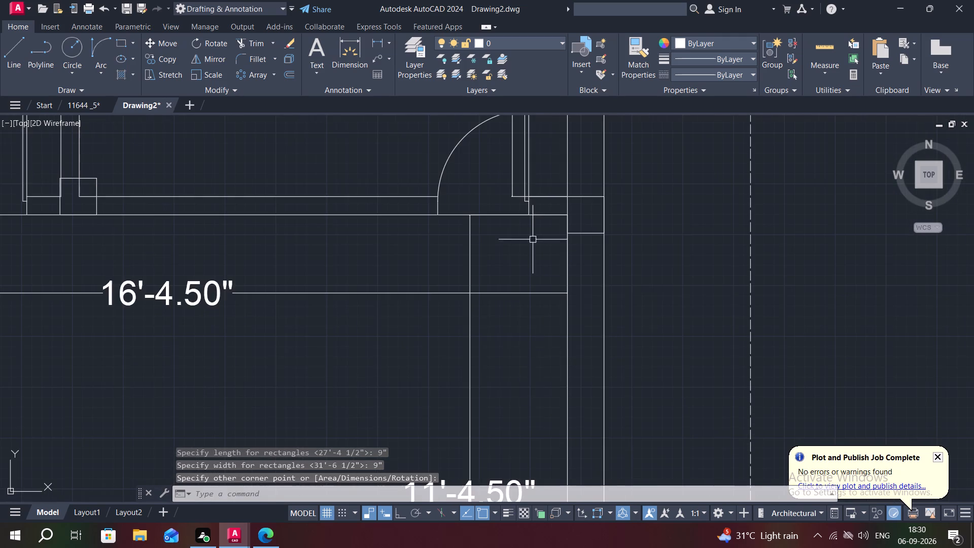
middle_click_drag(539, 403, 526, 167)
scroll(549, 277, "up", 1)
middle_click_drag(550, 360, 517, 90)
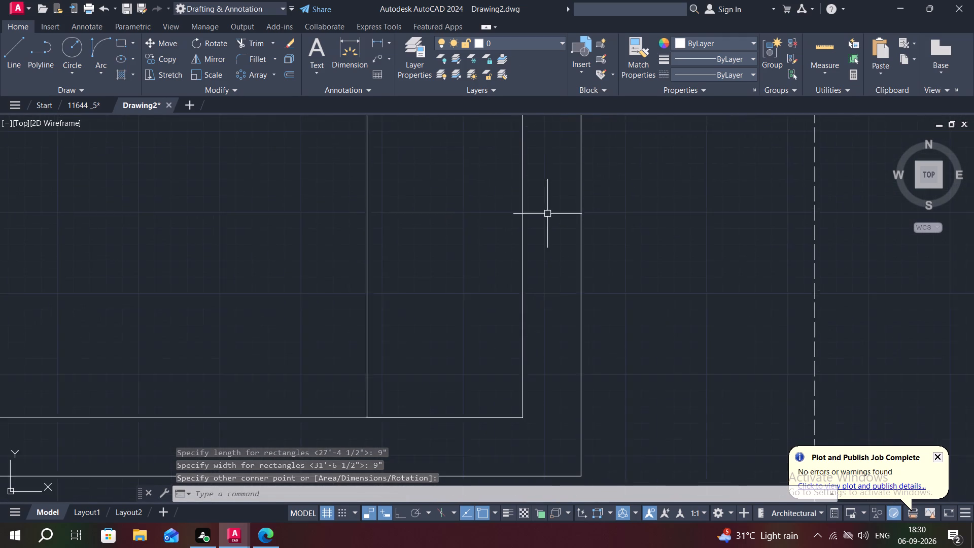
scroll(547, 221, "down", 2)
key("space")
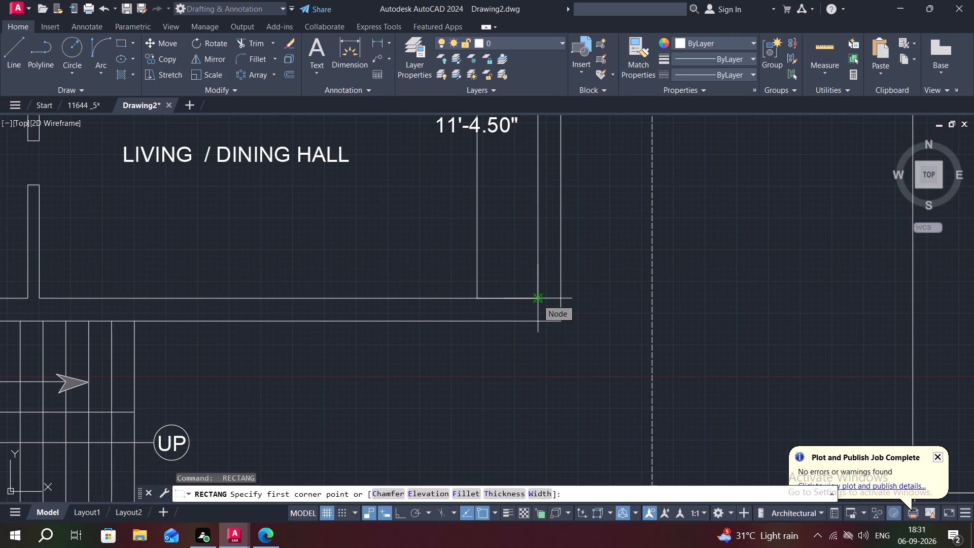
left_click(537, 299)
key("space")
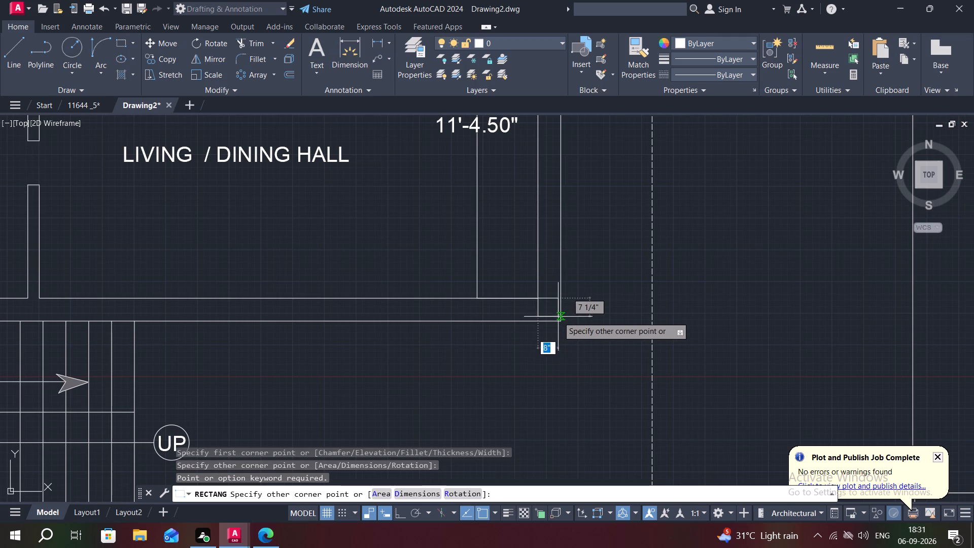
left_click(560, 318)
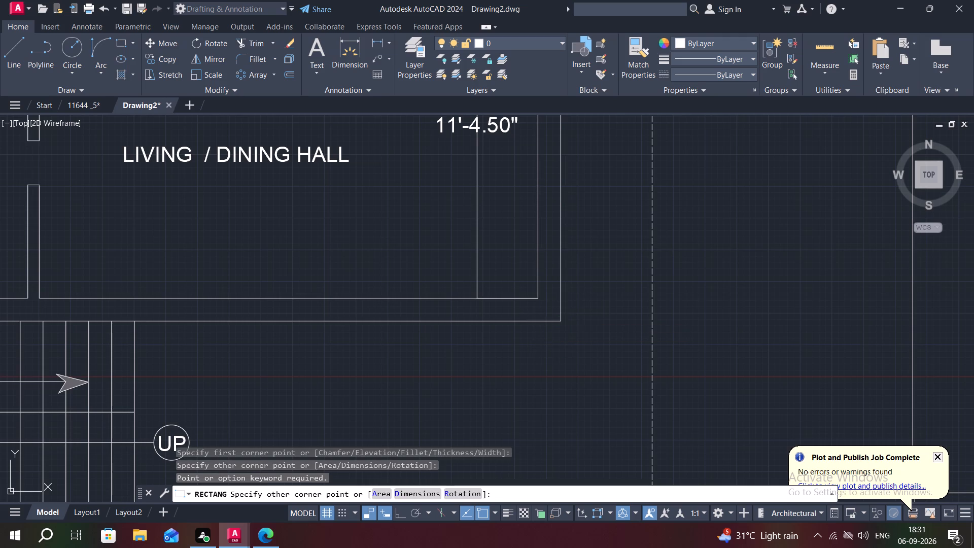
Draw a column rectangle about 9" square inside the smaller plan's bottom wall, above the right end of the staircase.
middle_click_drag(307, 304, 884, 354)
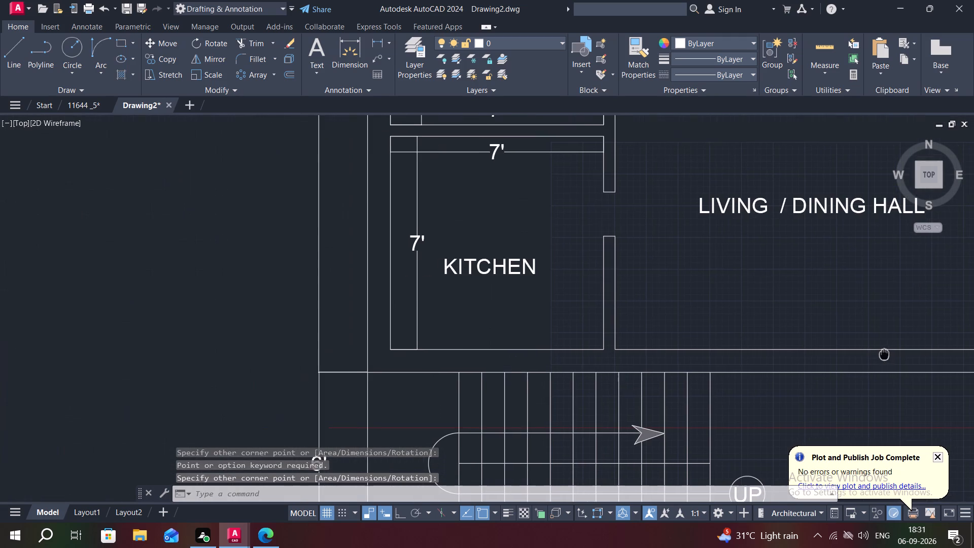
key("space")
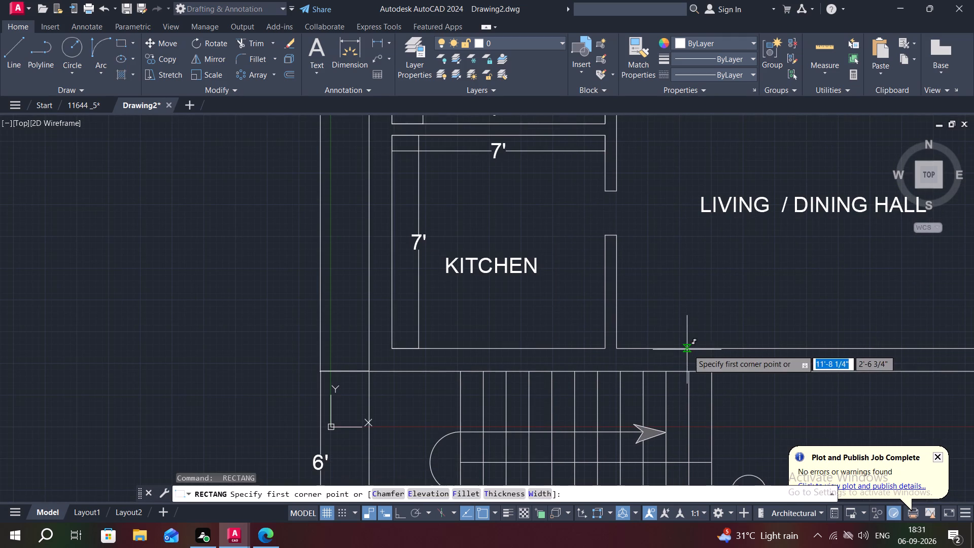
left_click(688, 350)
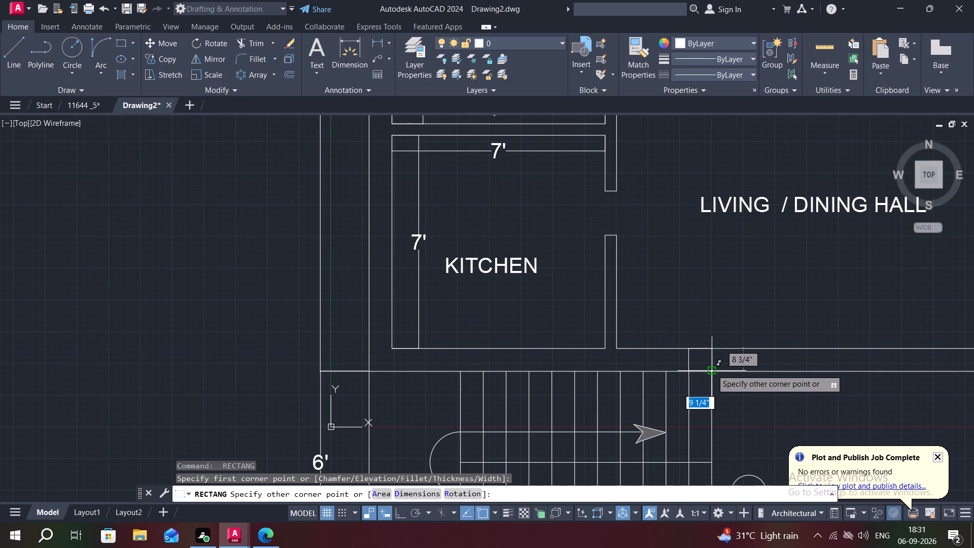
left_click(712, 369)
key("Escape")
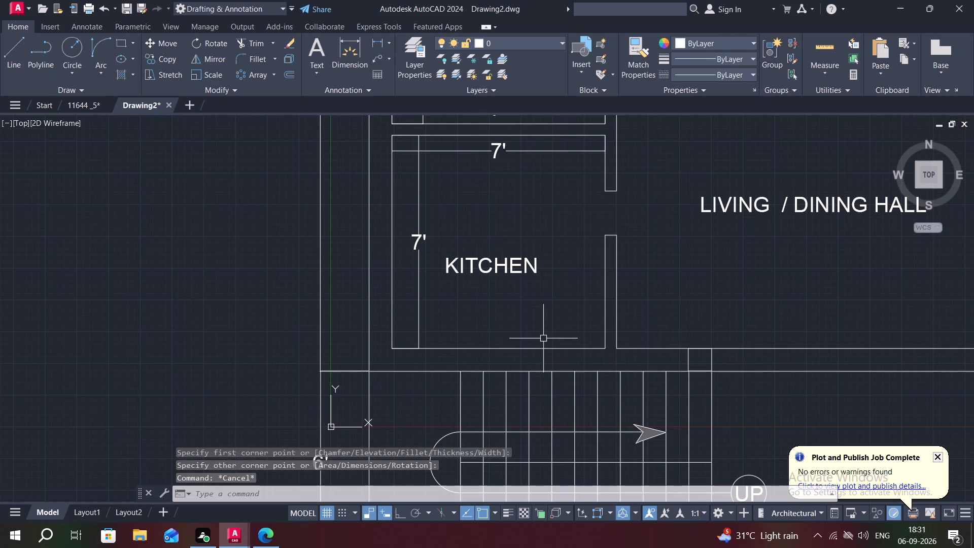
Draw a column rectangle about 9" square filling the smaller plan's bottom-left outer wall corner, beside the kitchen.
key("space")
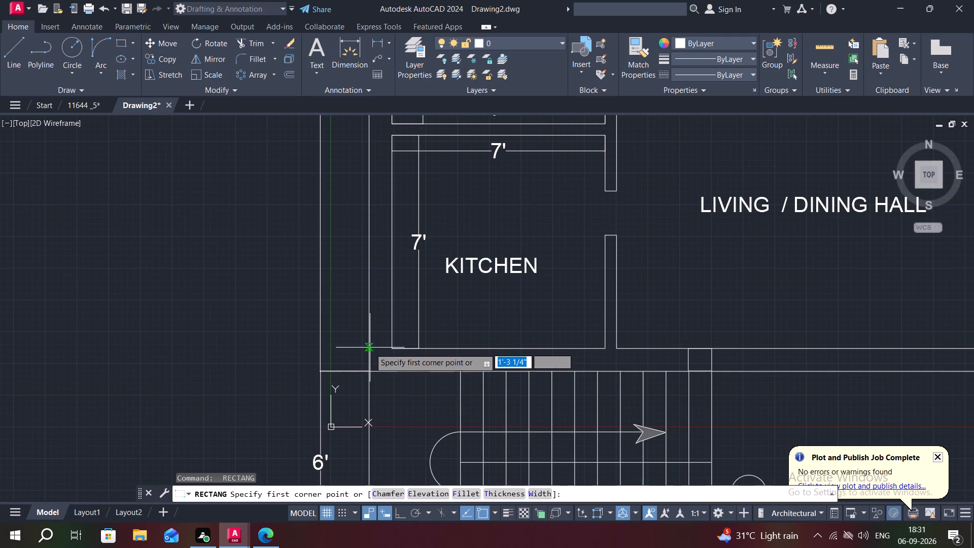
left_click(370, 349)
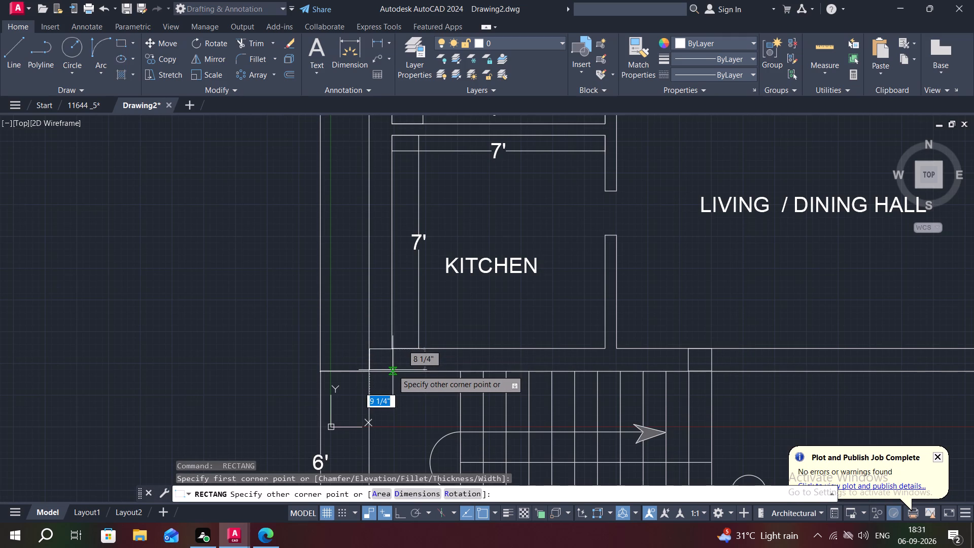
scroll(391, 371, "up", 2)
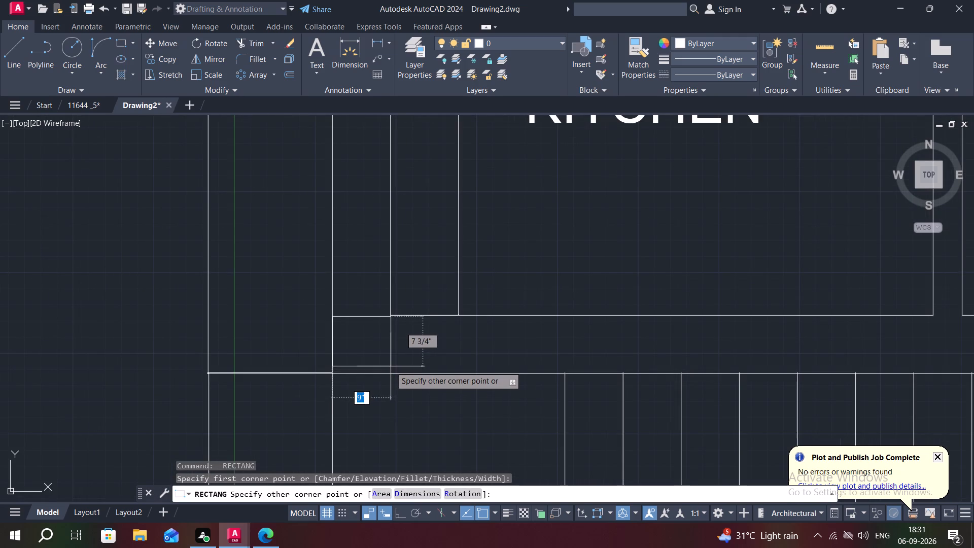
left_click(392, 373)
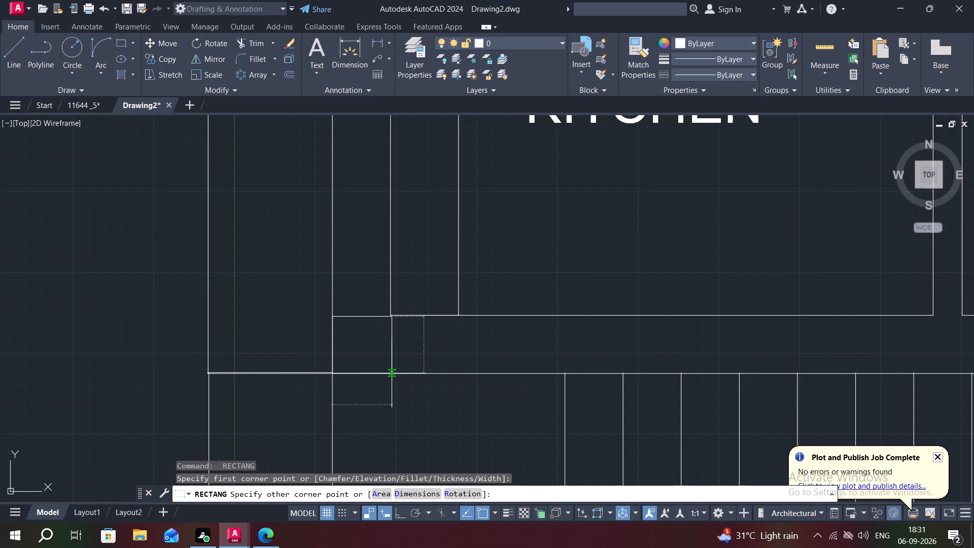
key("Escape")
key("Escape")
Set the solid hatch colour to black (0,0,0) and fill the bottom-left corner column beside the kitchen.
type("H")
key("space")
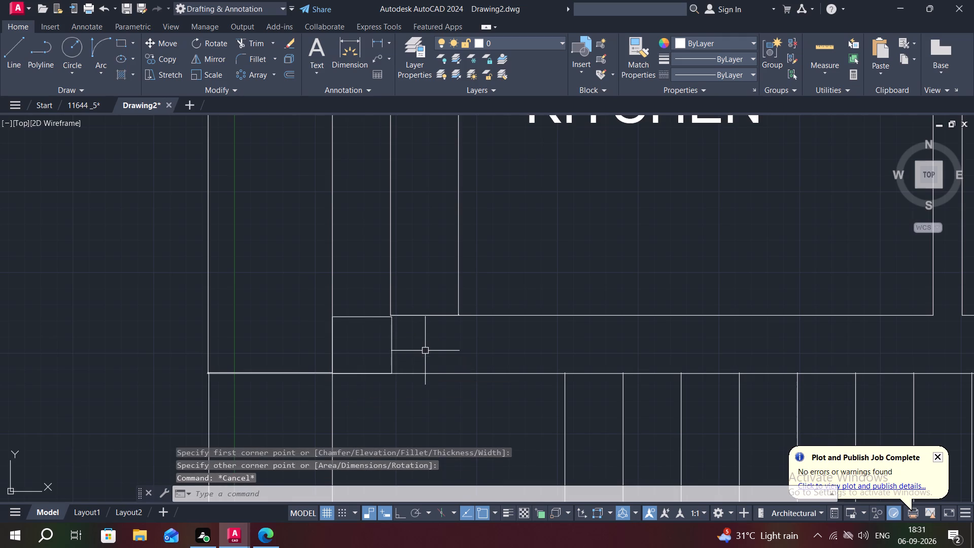
left_click(345, 58)
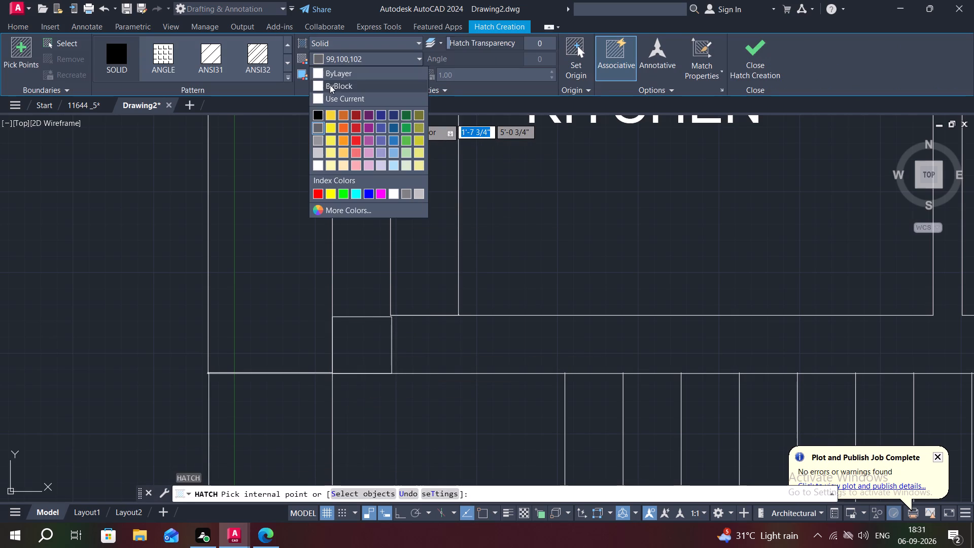
left_click(318, 111)
left_click(350, 354)
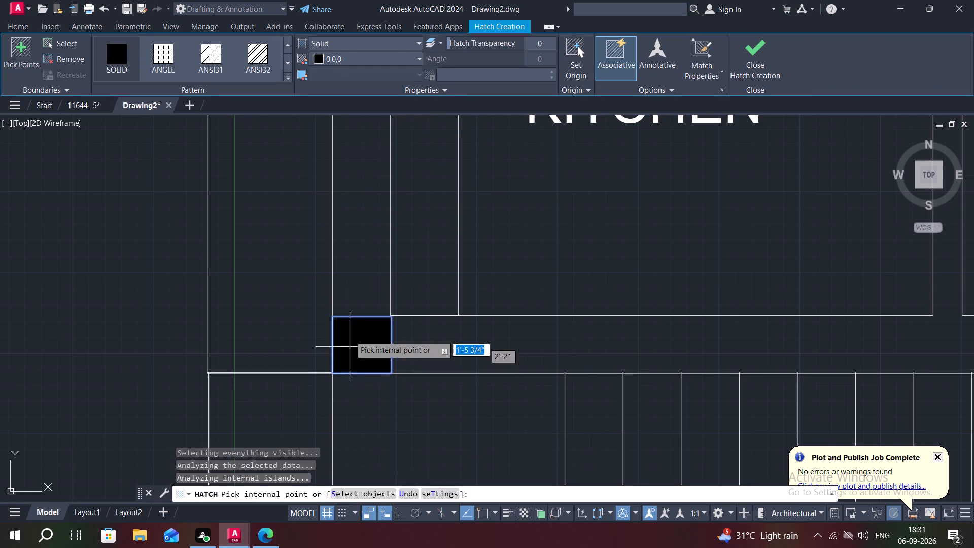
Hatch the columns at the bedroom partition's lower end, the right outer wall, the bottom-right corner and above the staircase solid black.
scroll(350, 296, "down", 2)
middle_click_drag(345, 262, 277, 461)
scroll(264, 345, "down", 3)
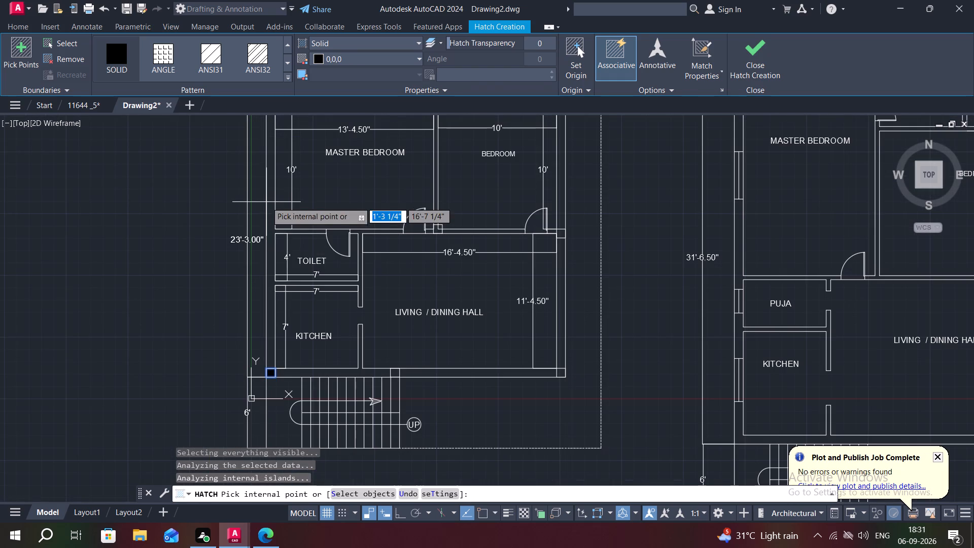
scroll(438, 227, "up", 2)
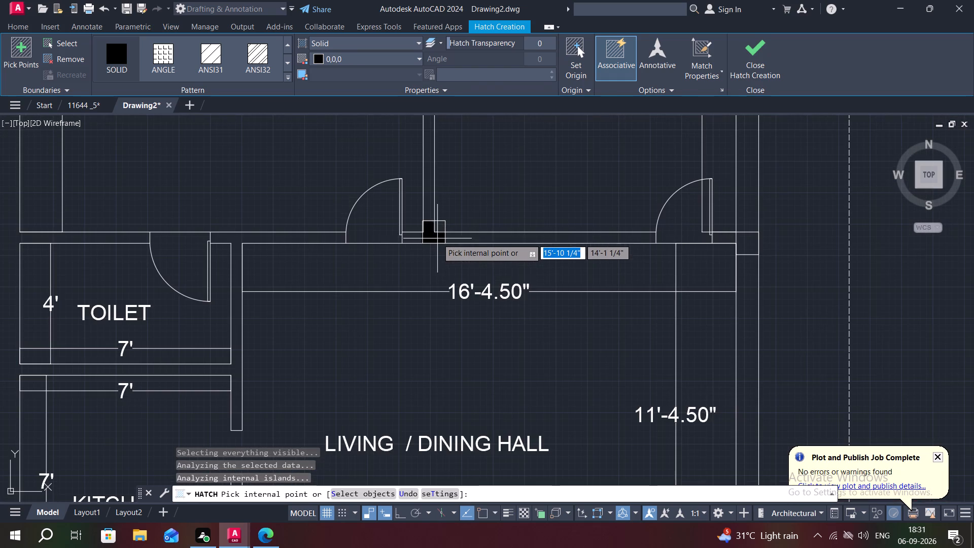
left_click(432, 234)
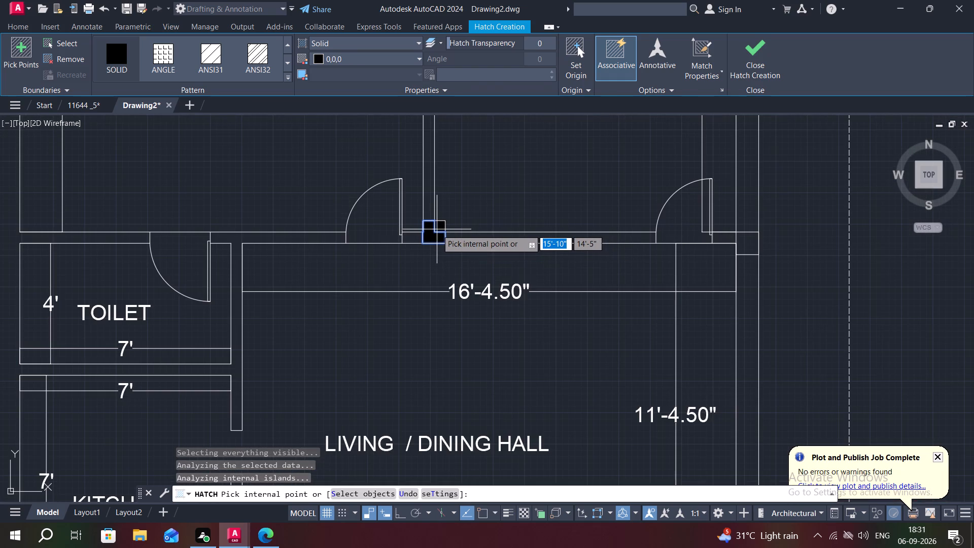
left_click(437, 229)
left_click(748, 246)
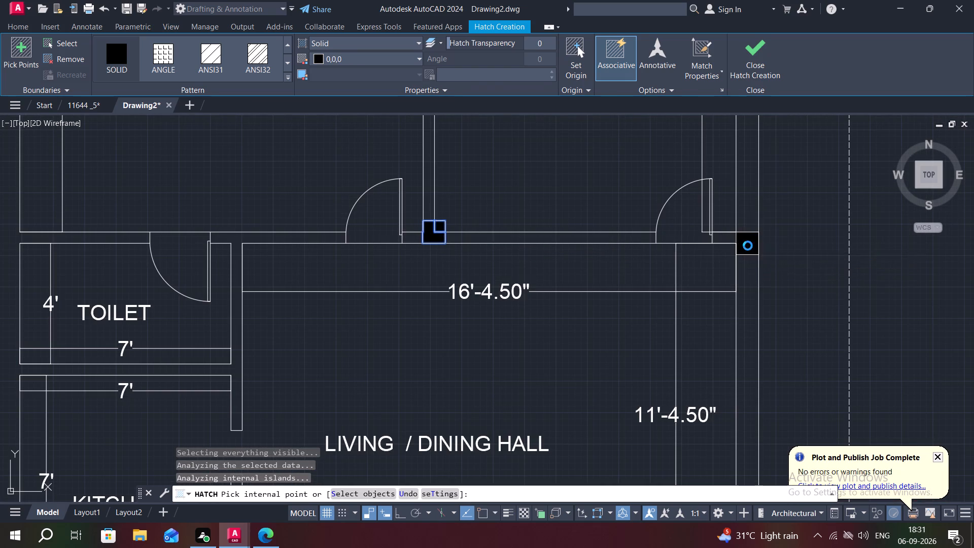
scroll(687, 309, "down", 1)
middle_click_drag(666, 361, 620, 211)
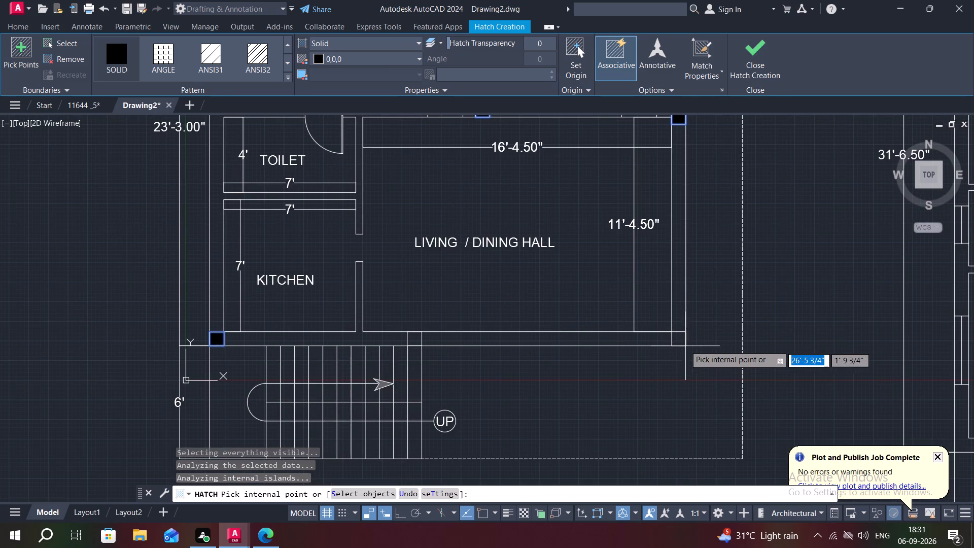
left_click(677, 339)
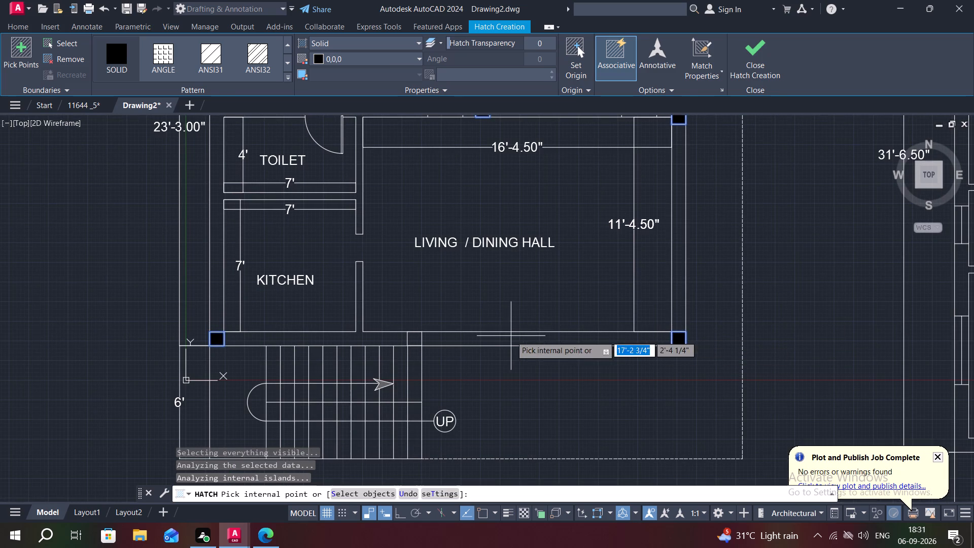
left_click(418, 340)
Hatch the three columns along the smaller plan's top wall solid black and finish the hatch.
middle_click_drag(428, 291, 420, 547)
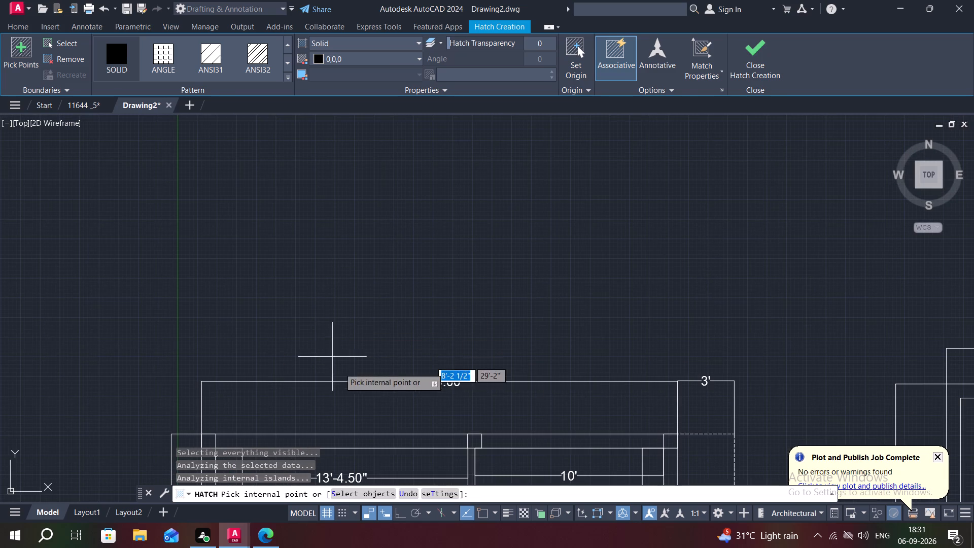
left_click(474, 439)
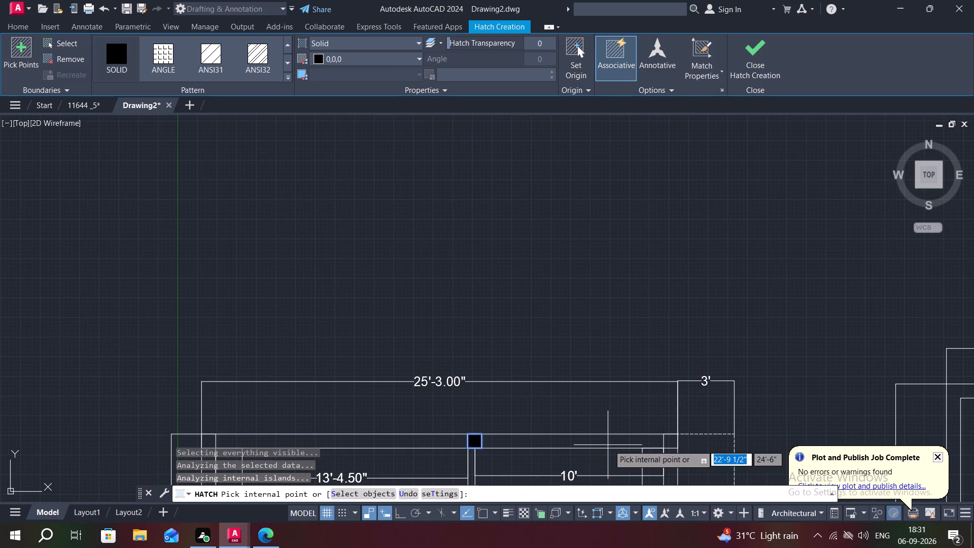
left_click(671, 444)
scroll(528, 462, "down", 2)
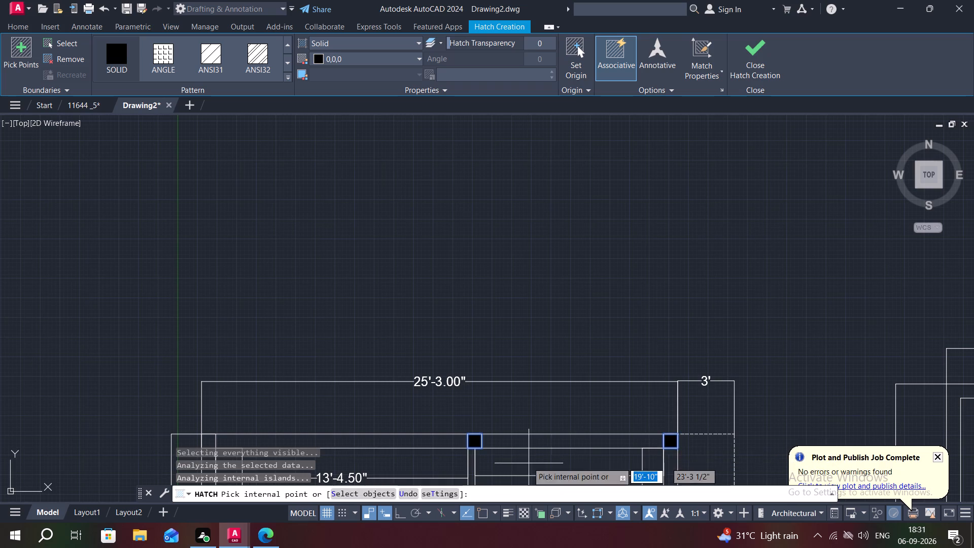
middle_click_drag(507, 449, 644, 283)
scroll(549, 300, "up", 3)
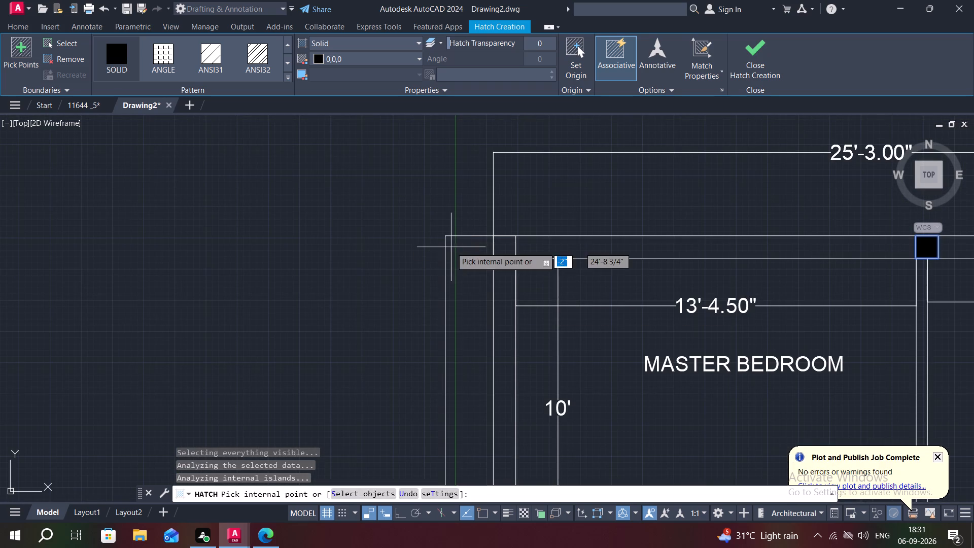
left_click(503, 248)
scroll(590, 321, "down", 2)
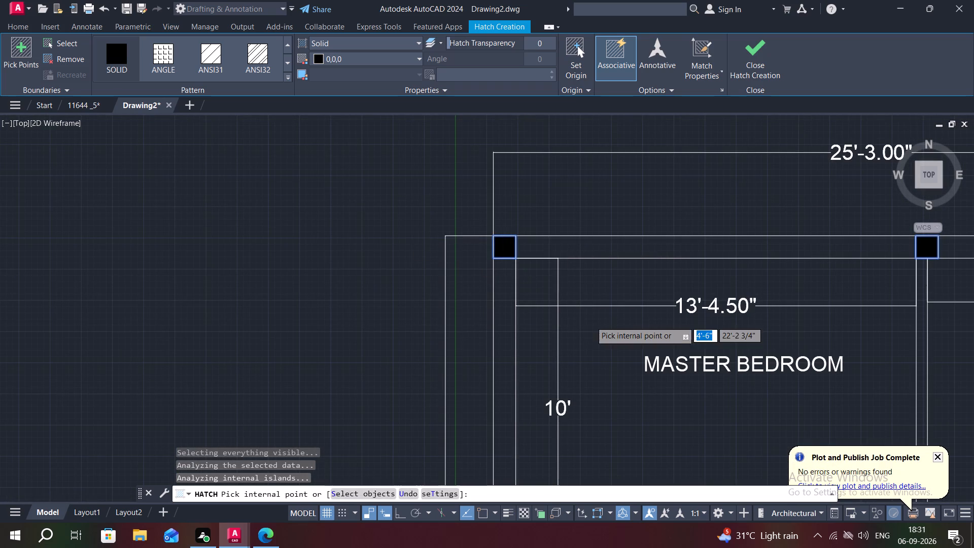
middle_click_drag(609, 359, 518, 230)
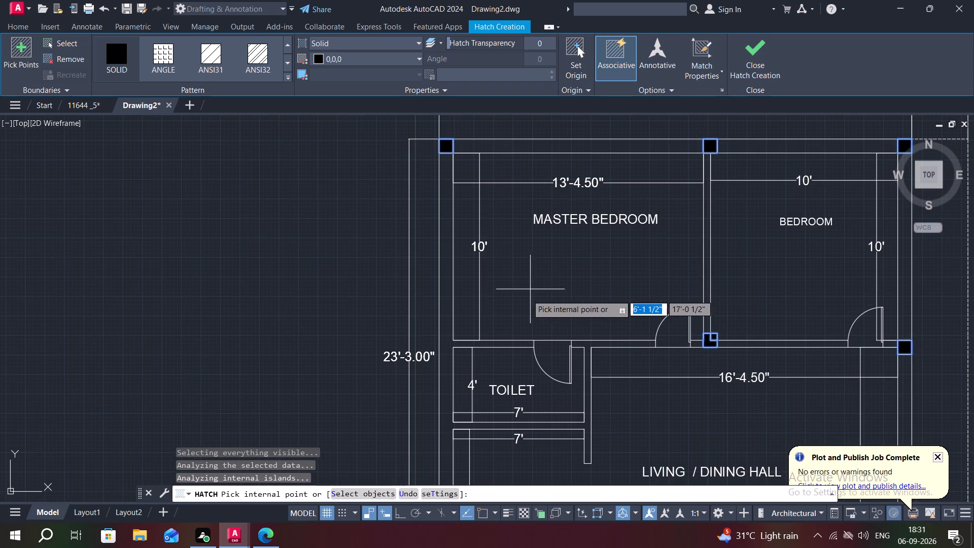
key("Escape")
Trim the wall line segments inside the column at the lower end of the master bedroom–bedroom partition.
type("TR")
key("space")
scroll(709, 329, "up", 2)
left_click(713, 351)
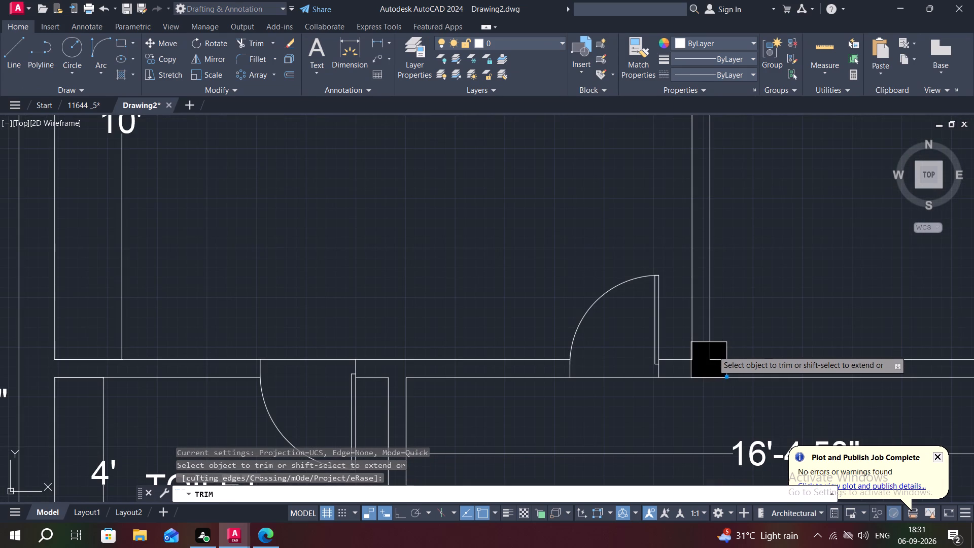
left_click(721, 358)
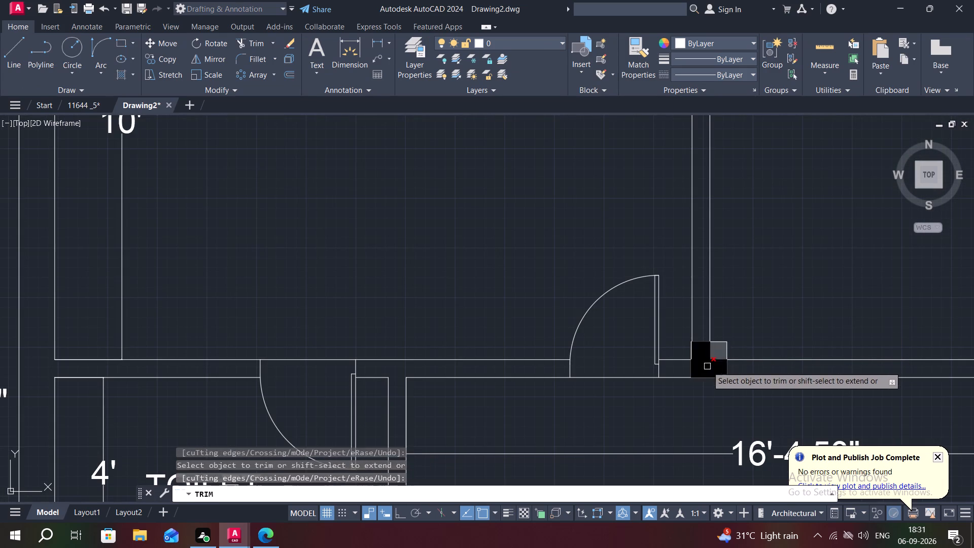
key("Escape")
Move the right outer wall's column rectangle beside the bedroom door up about 4", leaving its hatch in place.
scroll(706, 387, "down", 2)
middle_click_drag(703, 391, 590, 377)
middle_click_drag(790, 383, 770, 373)
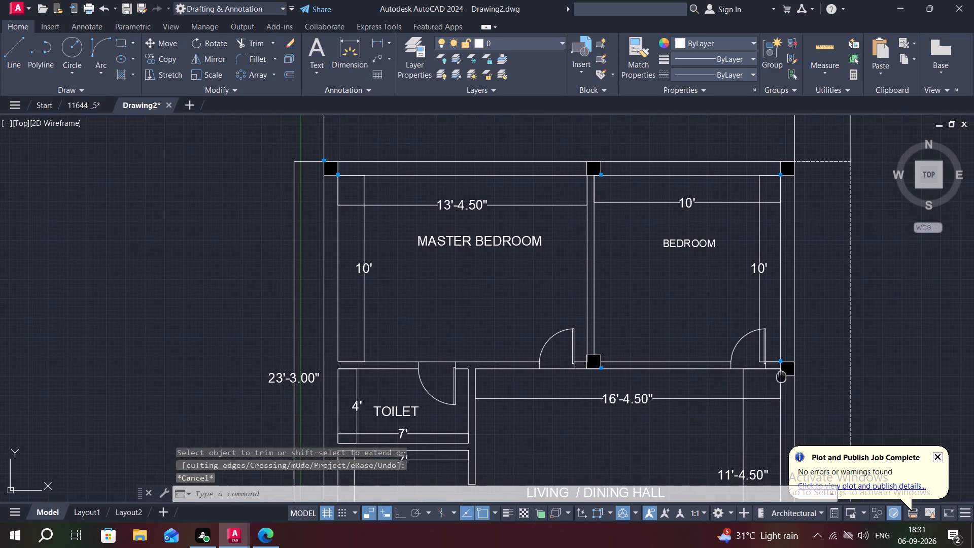
middle_click_drag(770, 373, 638, 360)
scroll(655, 355, "up", 2)
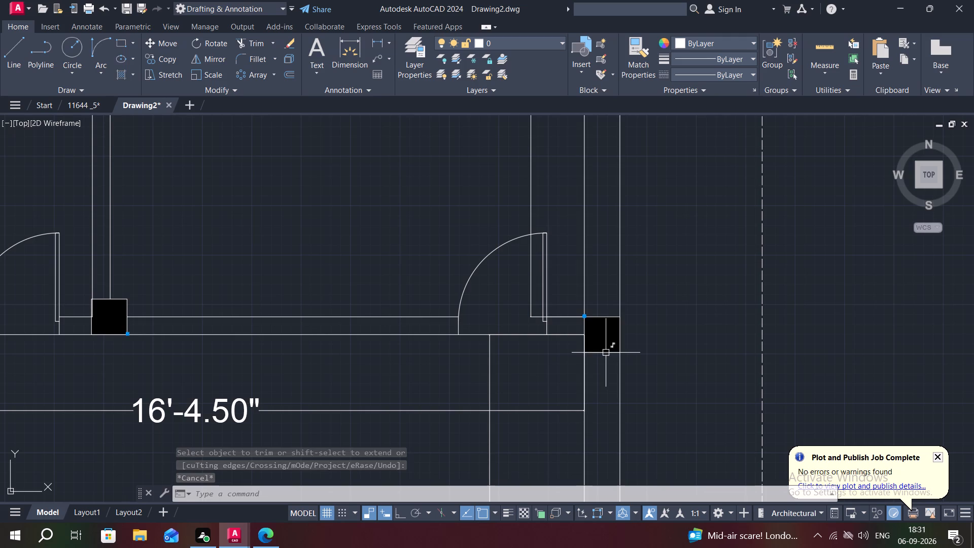
left_click(606, 353)
key("m")
key("space")
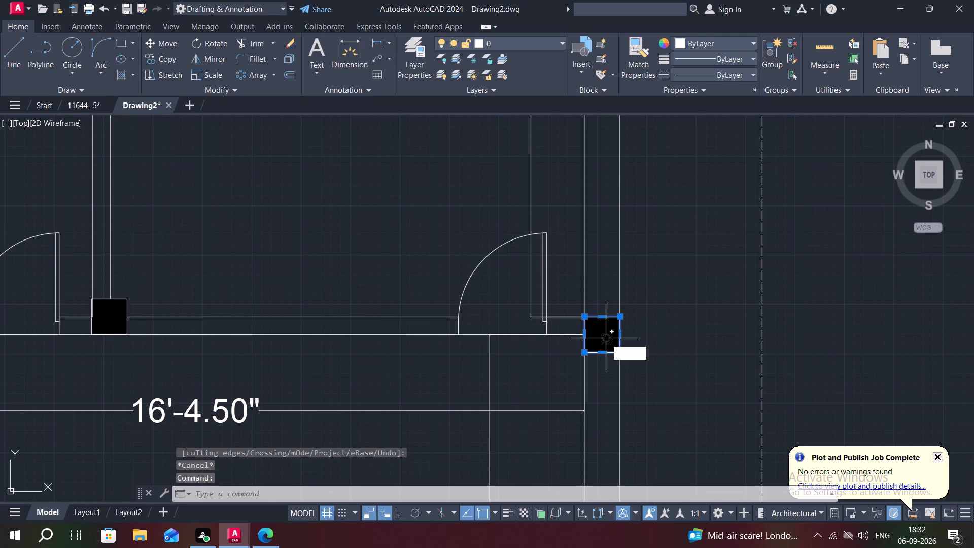
left_click(585, 318)
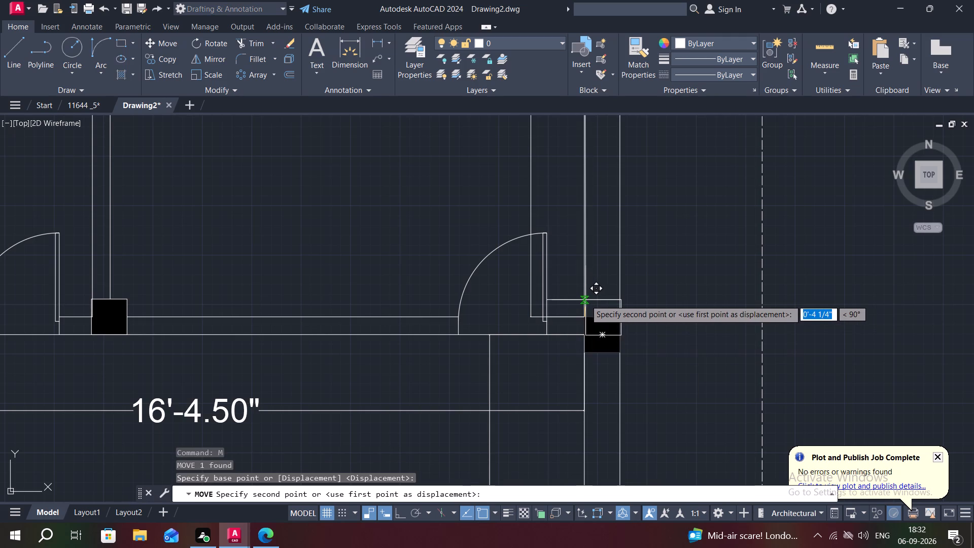
left_click(584, 302)
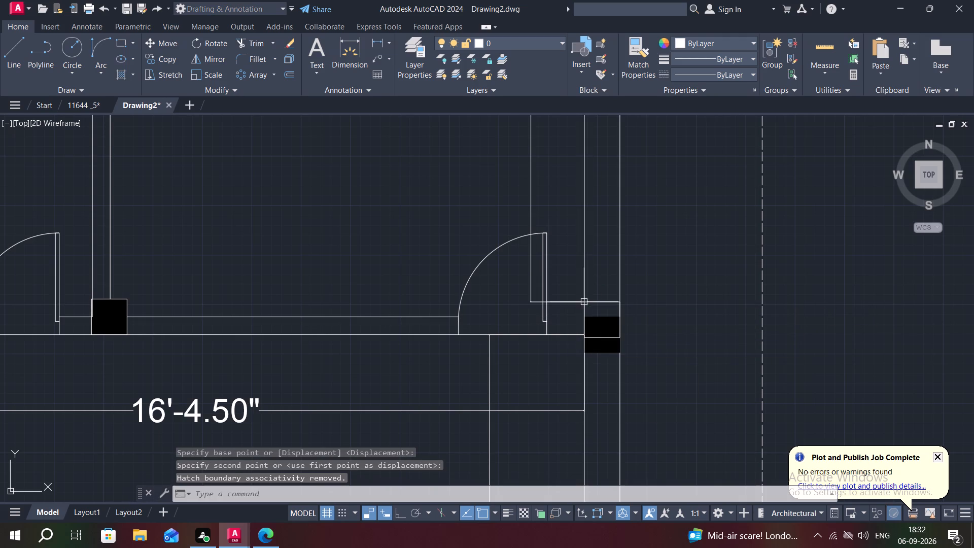
Delete the black hatch that fills the smaller plan's columns.
left_click(607, 323)
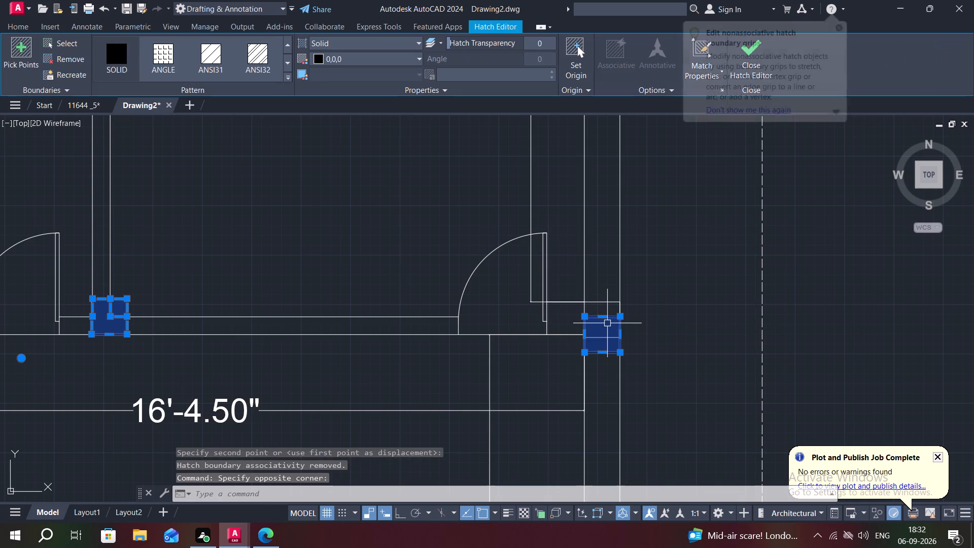
key("Delete")
Hatch the column at the bedroom partition's lower end and the outer-wall column beside the bedroom door solid black.
scroll(258, 358, "down", 2)
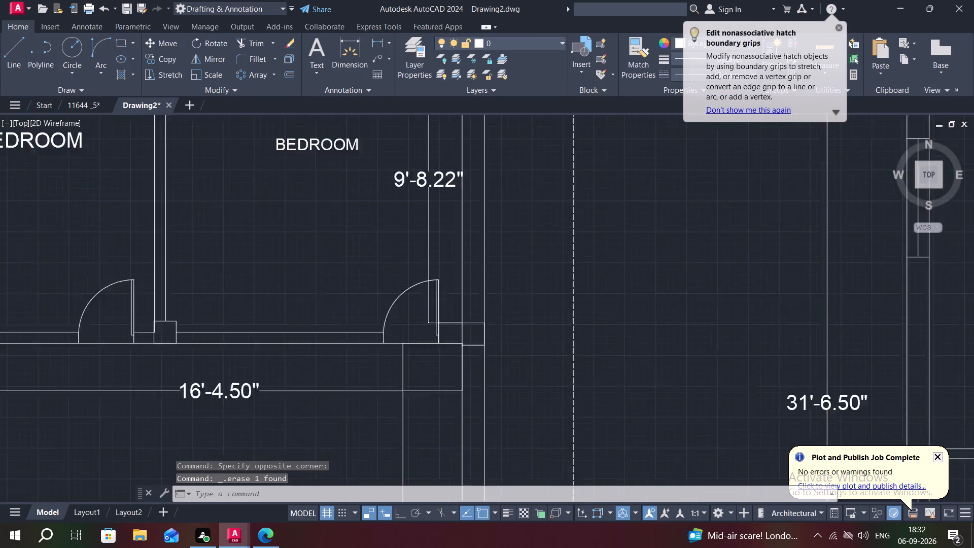
scroll(258, 358, "down", 2)
key("h")
key("space")
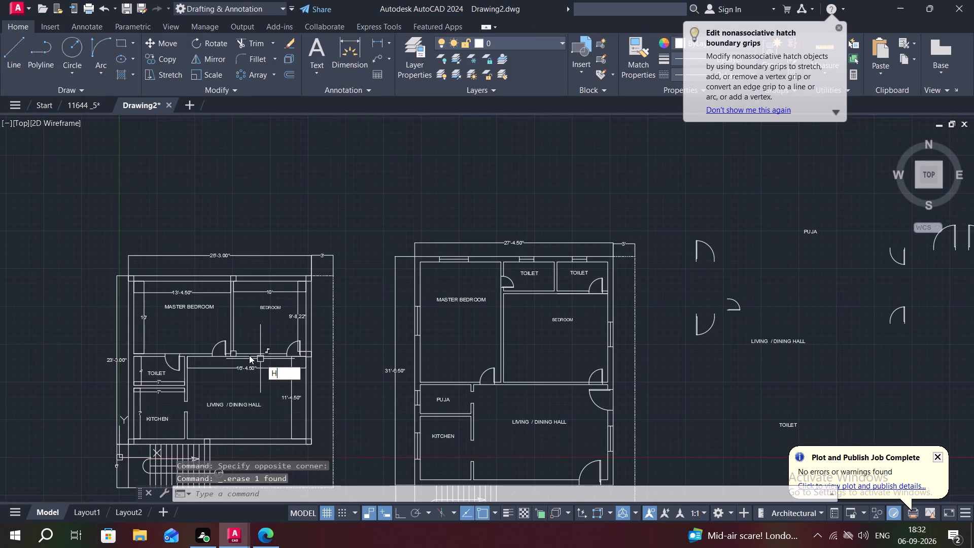
scroll(234, 354, "up", 3)
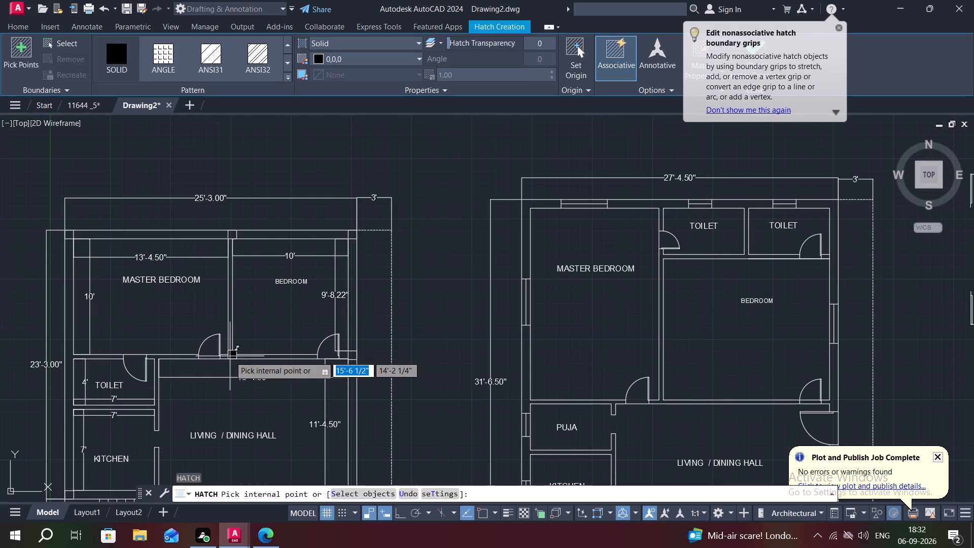
scroll(230, 356, "up", 3)
left_click(229, 356)
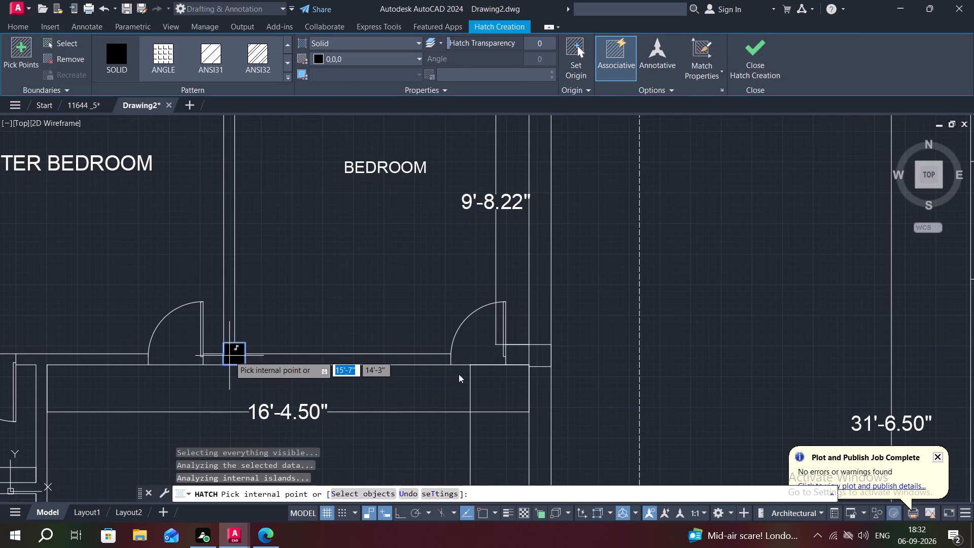
left_click(542, 354)
Hatch the three columns along the smaller plan's top wall solid black, including the master bedroom's outer corner.
scroll(509, 399, "down", 3)
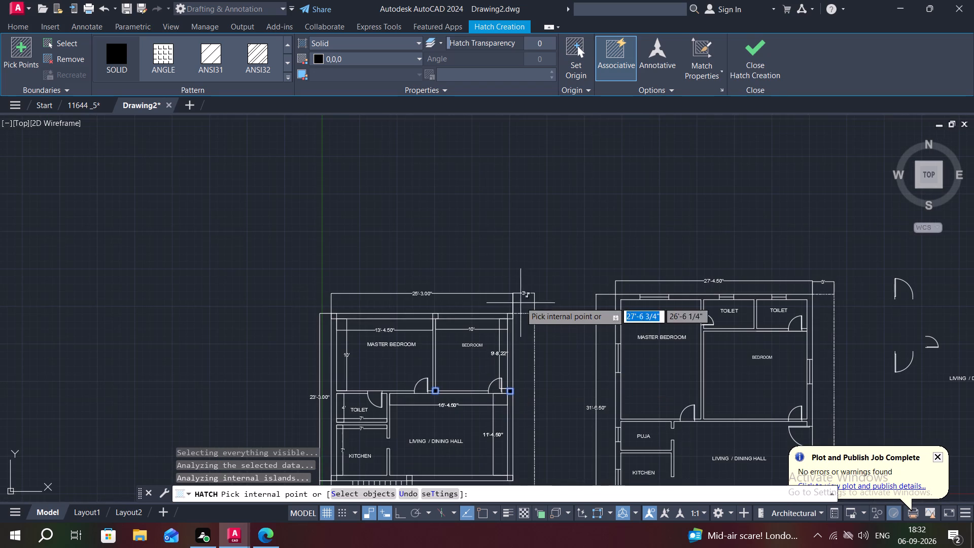
scroll(510, 317, "up", 3)
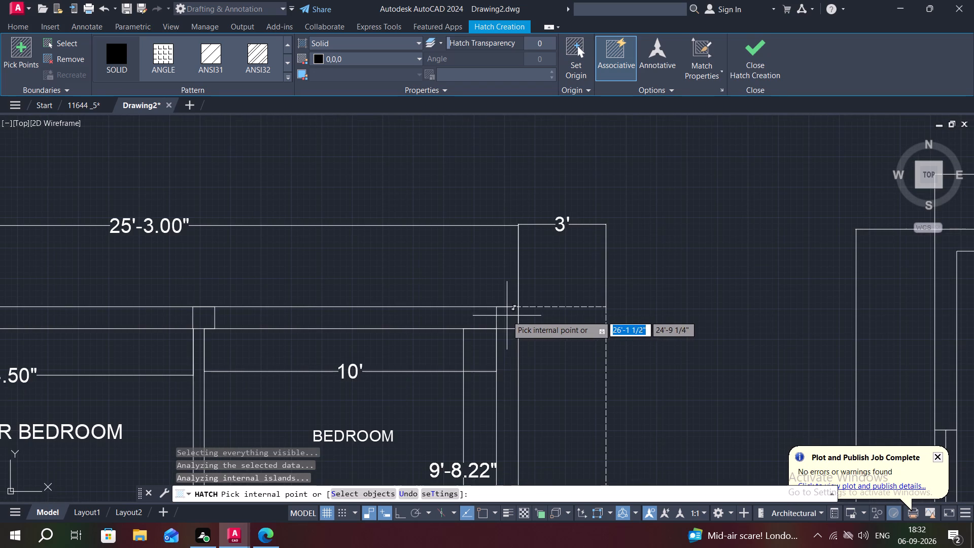
left_click(507, 316)
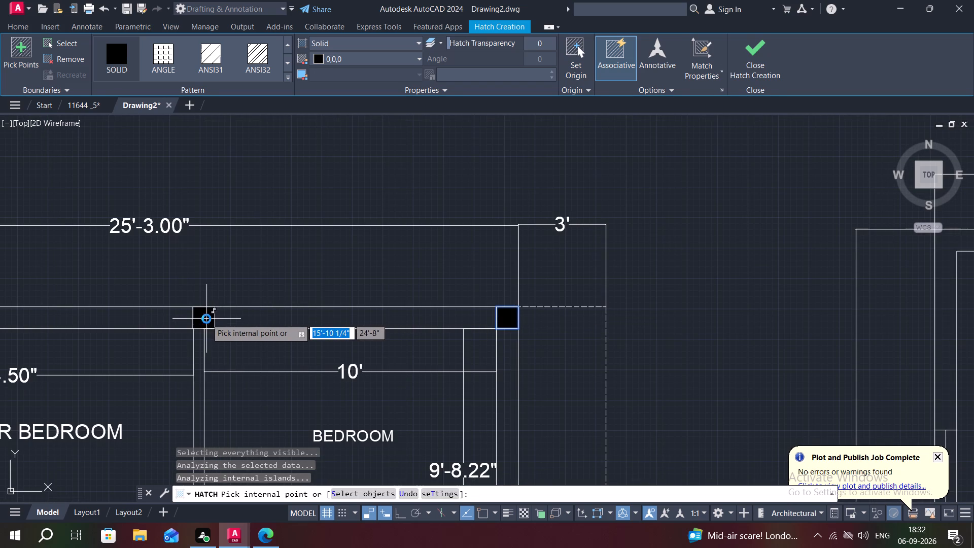
left_click(206, 319)
key("space")
middle_click_drag(146, 315, 593, 326)
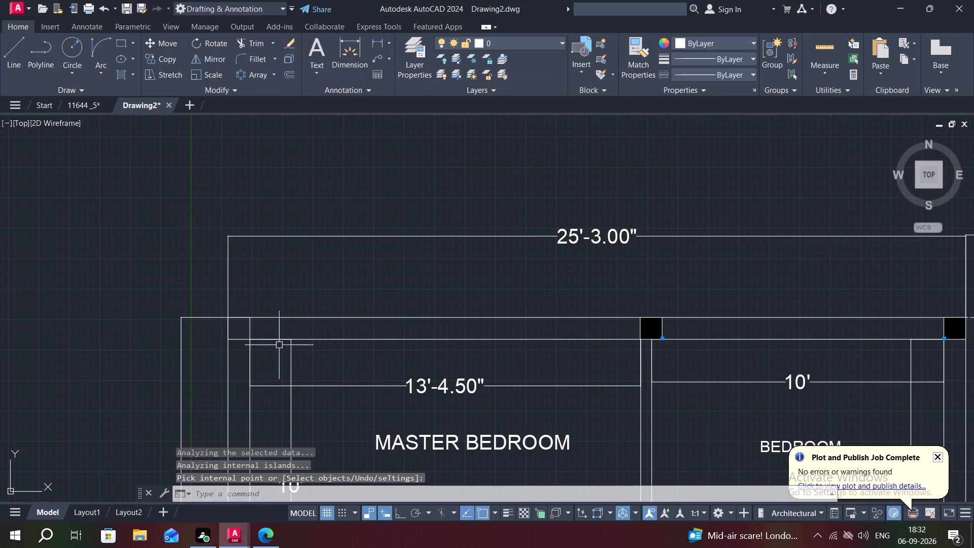
key("space")
left_click(238, 330)
Hatch the three columns along the smaller plan's bottom wall solid black and finish the hatch.
scroll(276, 362, "down", 3)
middle_click_drag(314, 379, 349, 152)
scroll(297, 293, "up", 3)
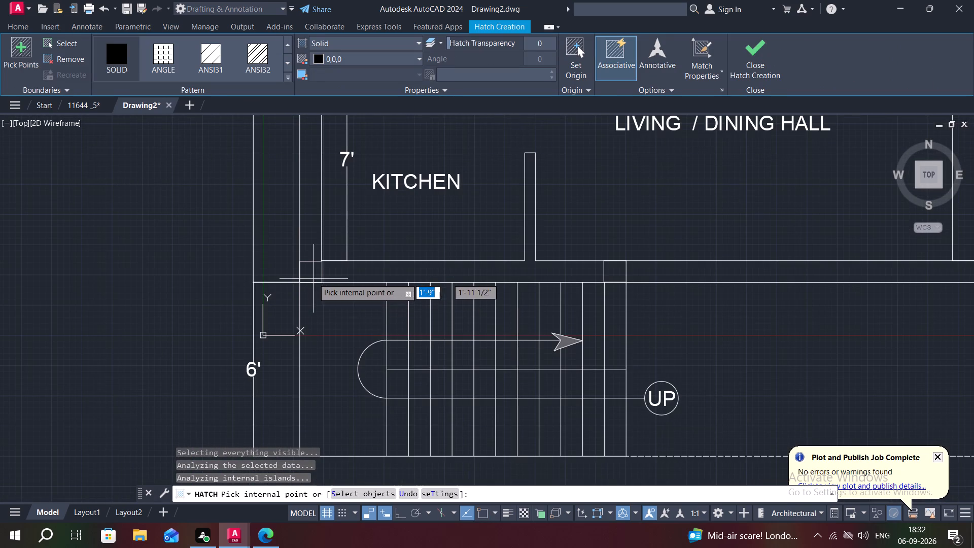
left_click(309, 275)
scroll(419, 290, "down", 2)
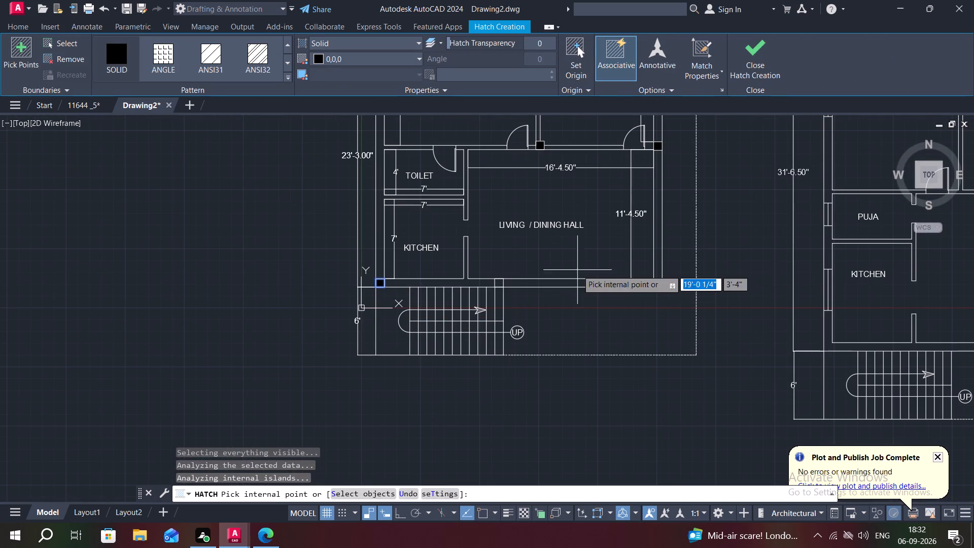
scroll(499, 289, "up", 3)
left_click(502, 276)
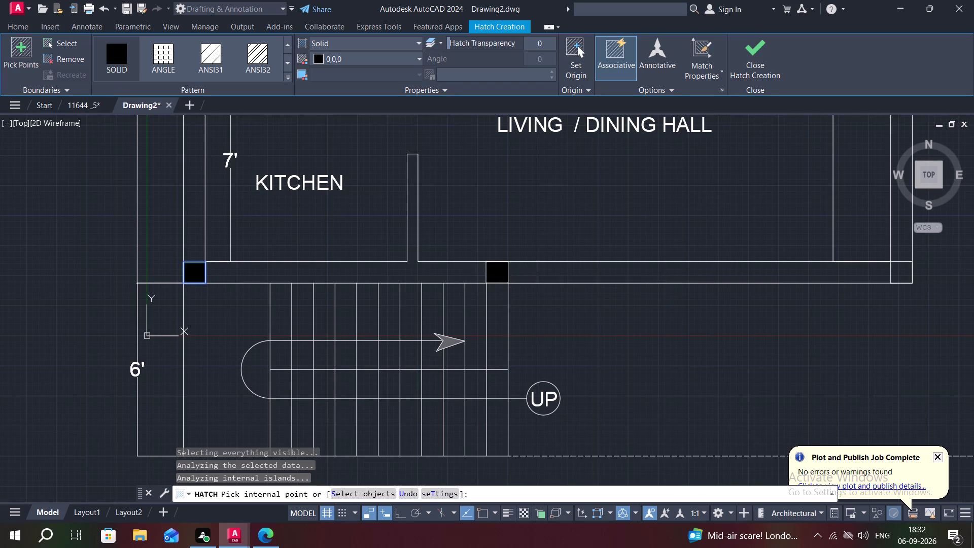
middle_click_drag(600, 311, 424, 356)
left_click(727, 314)
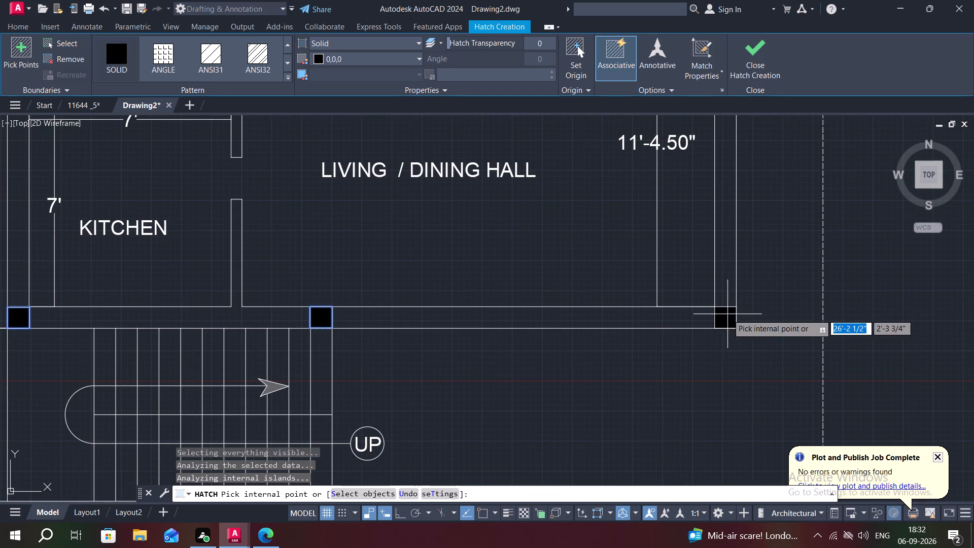
key("space")
scroll(642, 365, "down", 2)
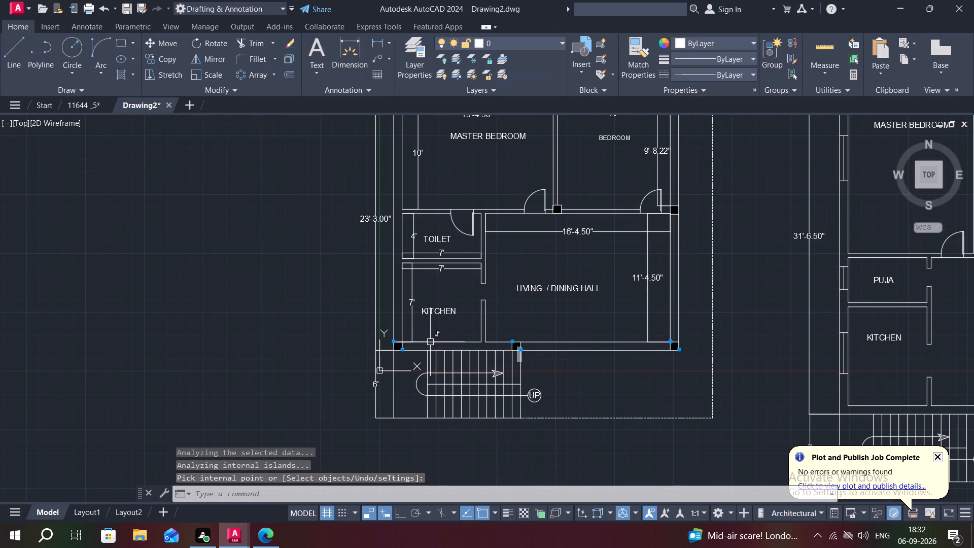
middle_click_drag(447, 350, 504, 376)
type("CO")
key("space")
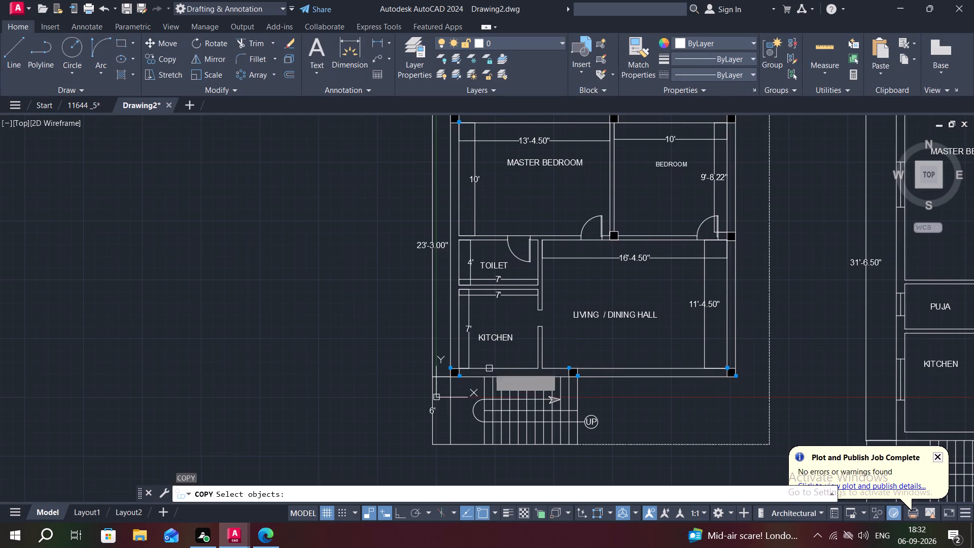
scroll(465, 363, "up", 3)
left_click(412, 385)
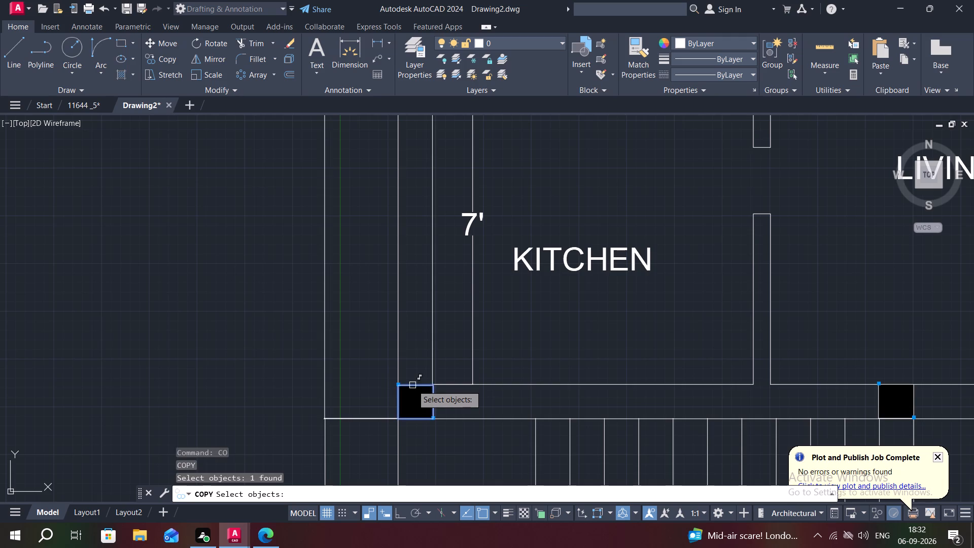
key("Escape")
Draw a column rectangle about 9" square in the smaller plan's left outer wall, at the master bedroom–toilet wall.
middle_click_drag(420, 316, 409, 529)
scroll(416, 291, "down", 1)
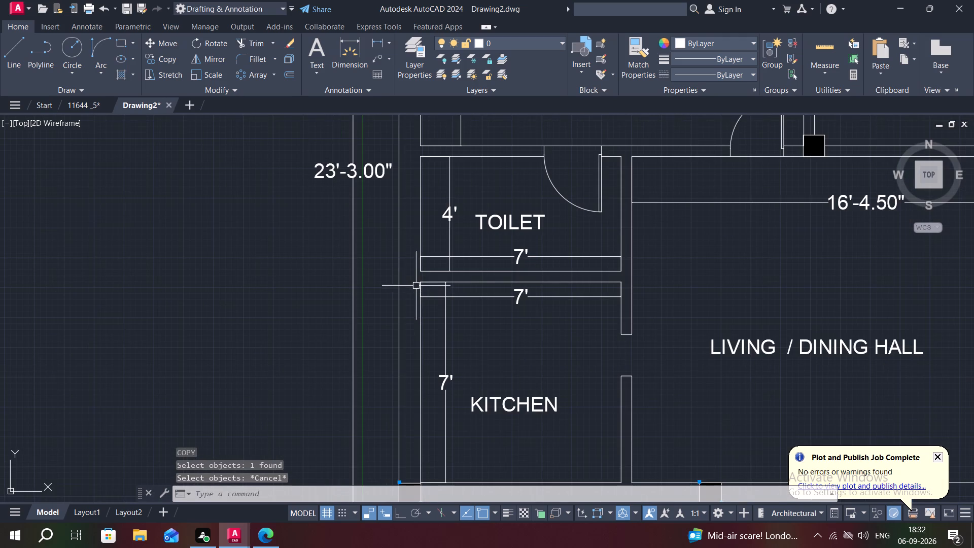
type("REC")
key("space")
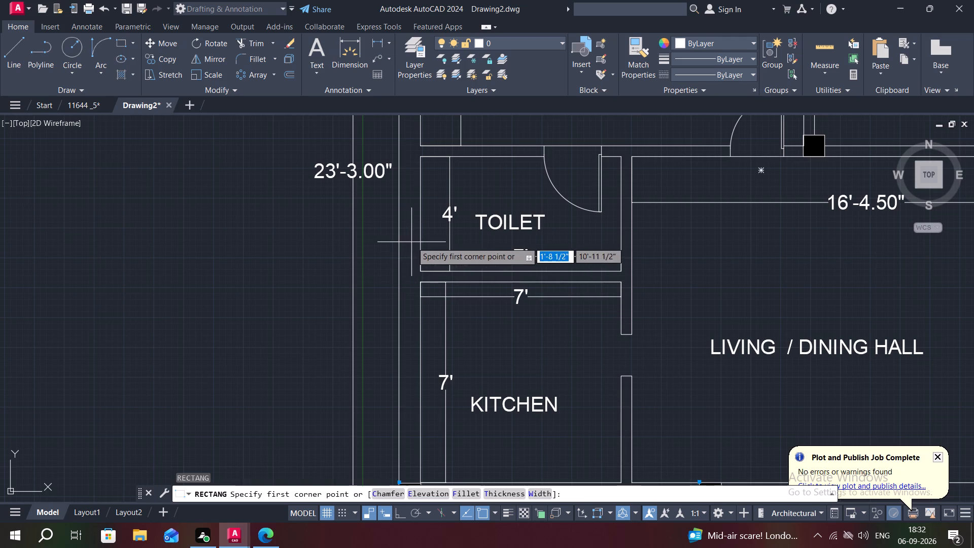
middle_click_drag(413, 242, 419, 318)
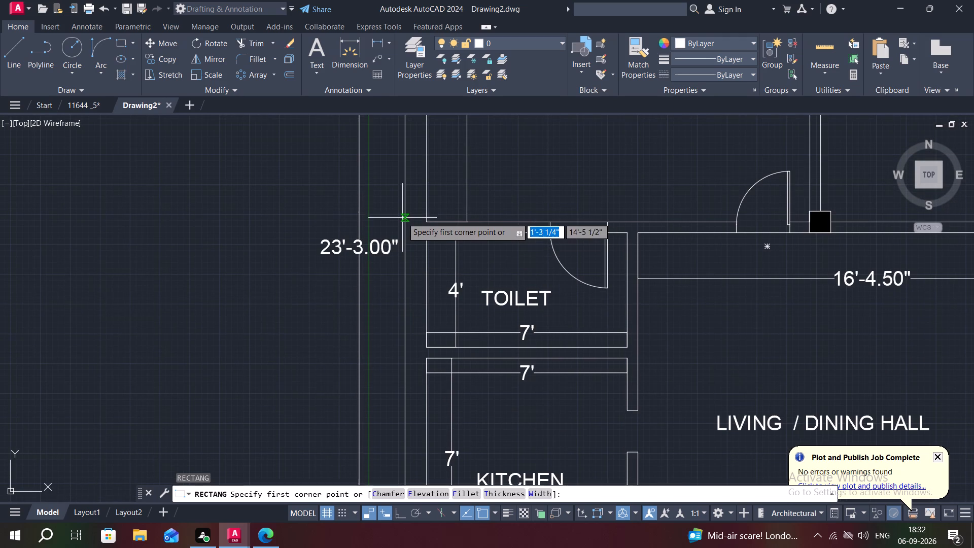
left_click(404, 223)
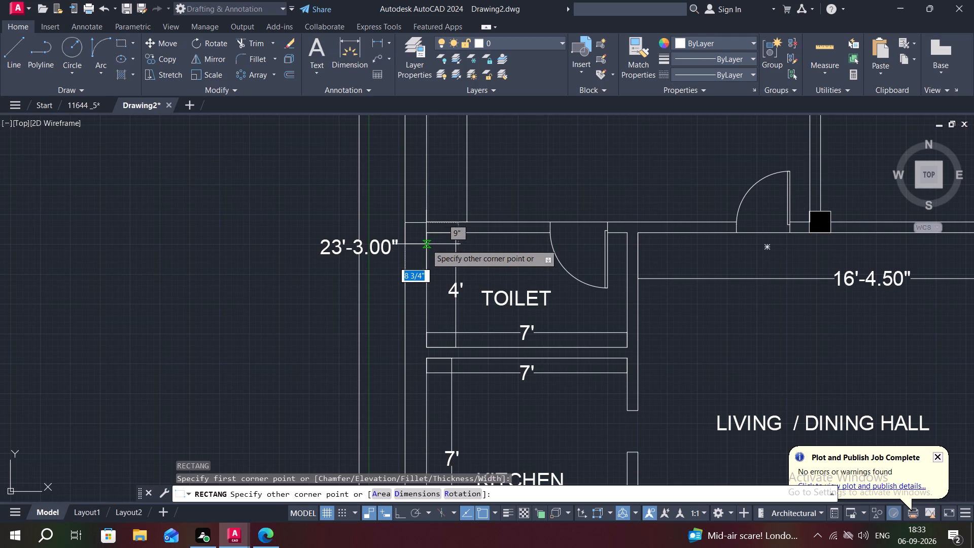
left_click(427, 246)
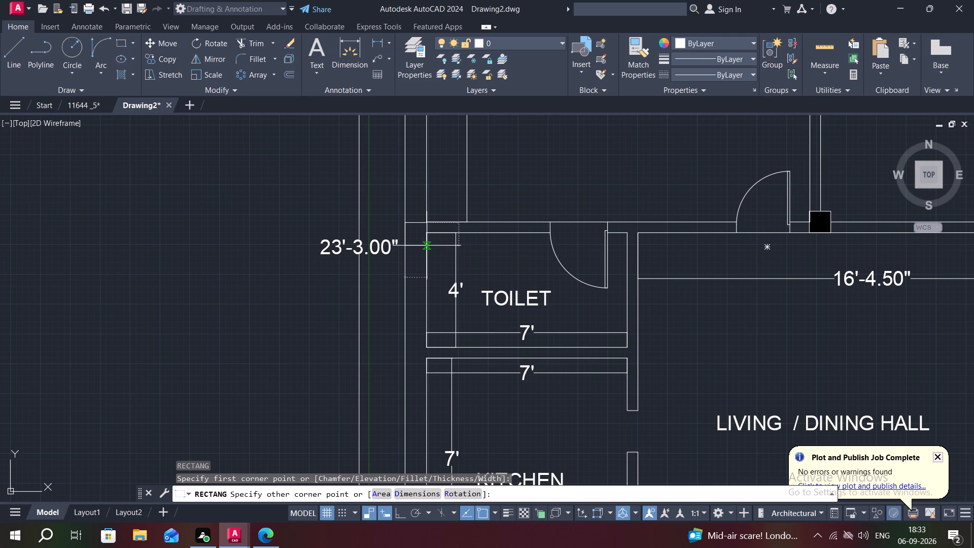
key("Escape")
Move the new column rectangle beside the toilet up about 1/2" to meet the master bedroom's lower wall line.
scroll(421, 234, "up", 2)
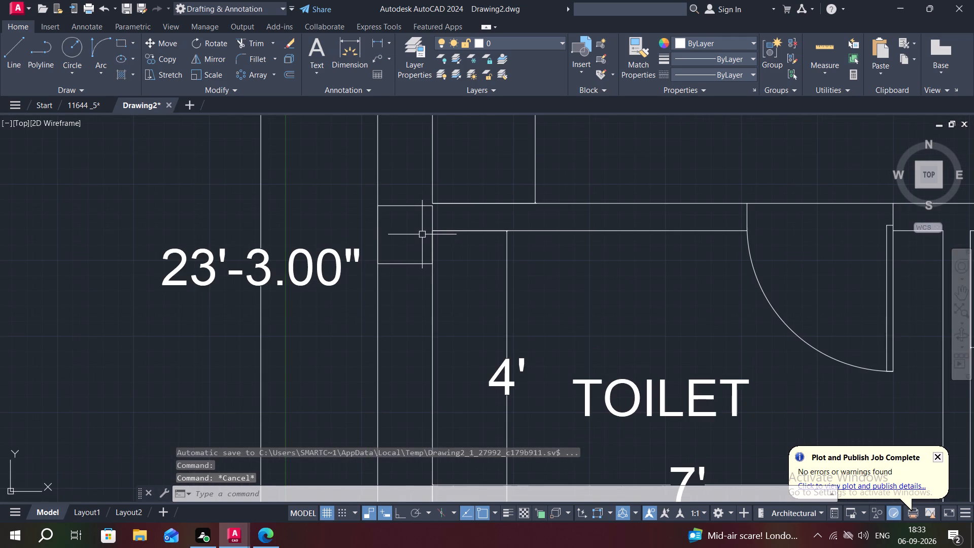
key("m")
key("space")
left_click(419, 209)
right_click(419, 209)
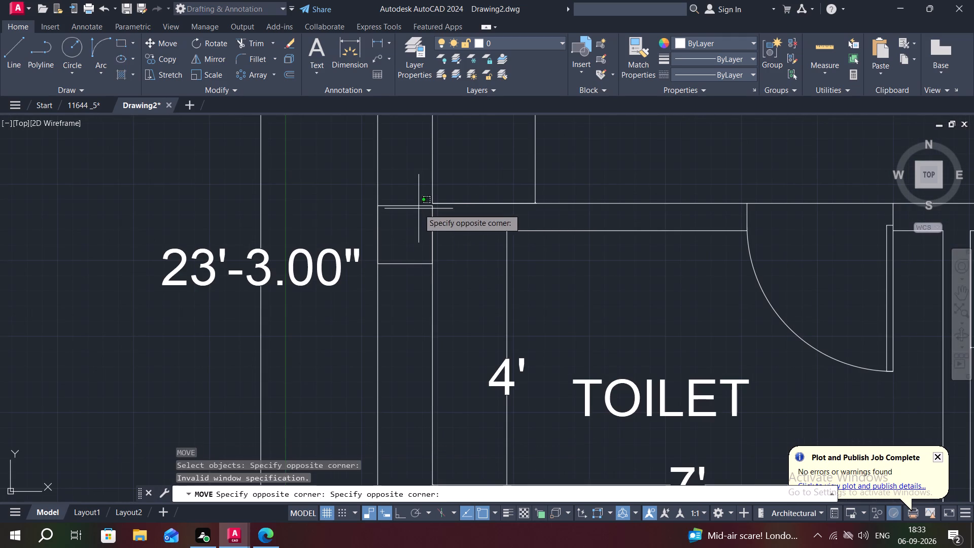
key("Escape")
left_click(419, 207)
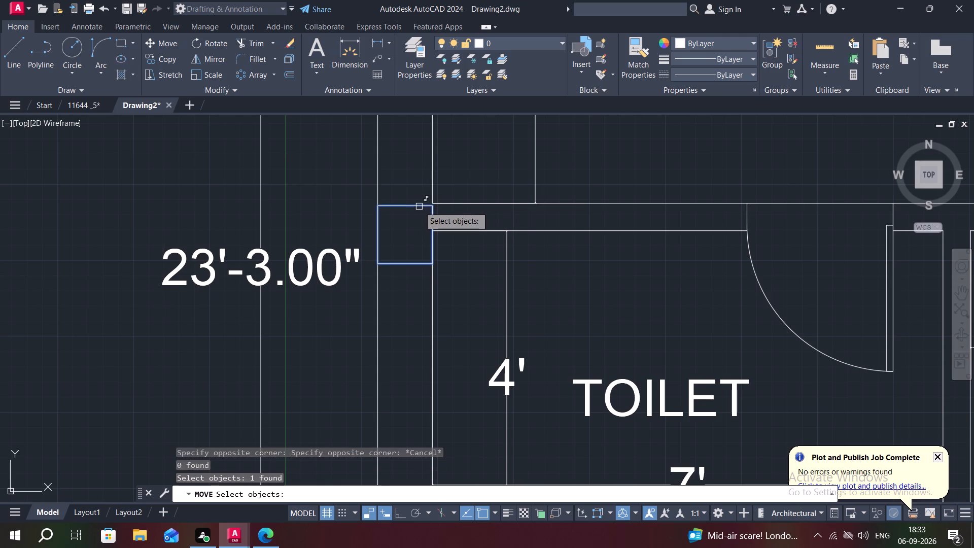
right_click(421, 207)
left_click(432, 207)
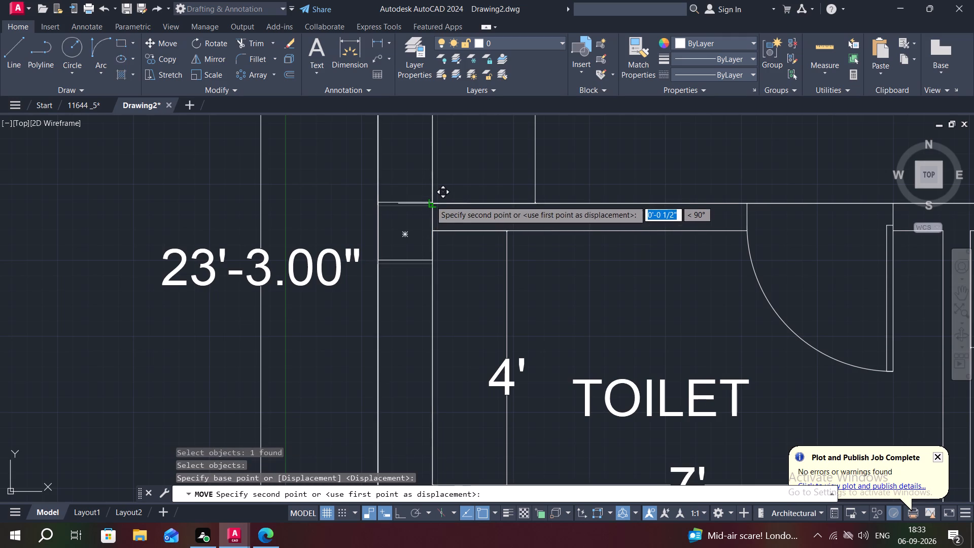
left_click(431, 202)
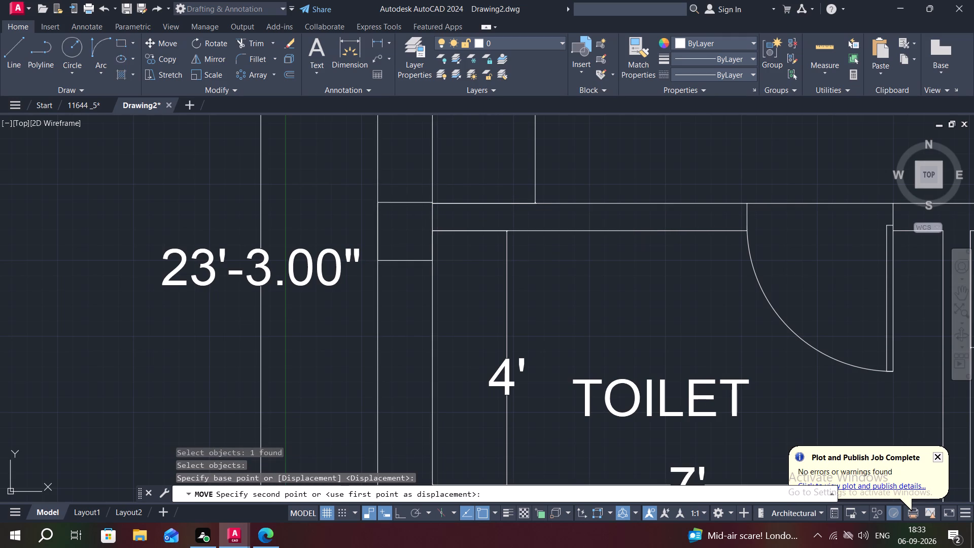
key("Escape")
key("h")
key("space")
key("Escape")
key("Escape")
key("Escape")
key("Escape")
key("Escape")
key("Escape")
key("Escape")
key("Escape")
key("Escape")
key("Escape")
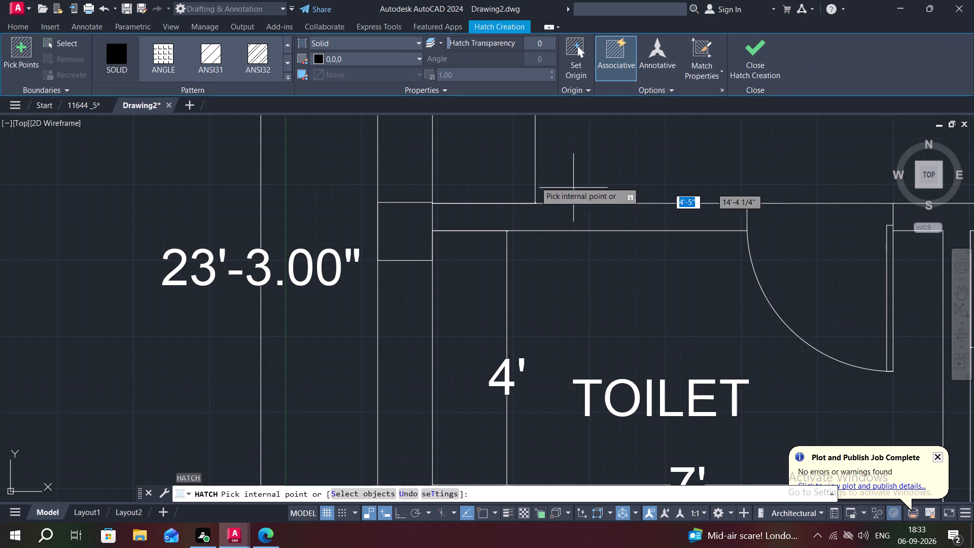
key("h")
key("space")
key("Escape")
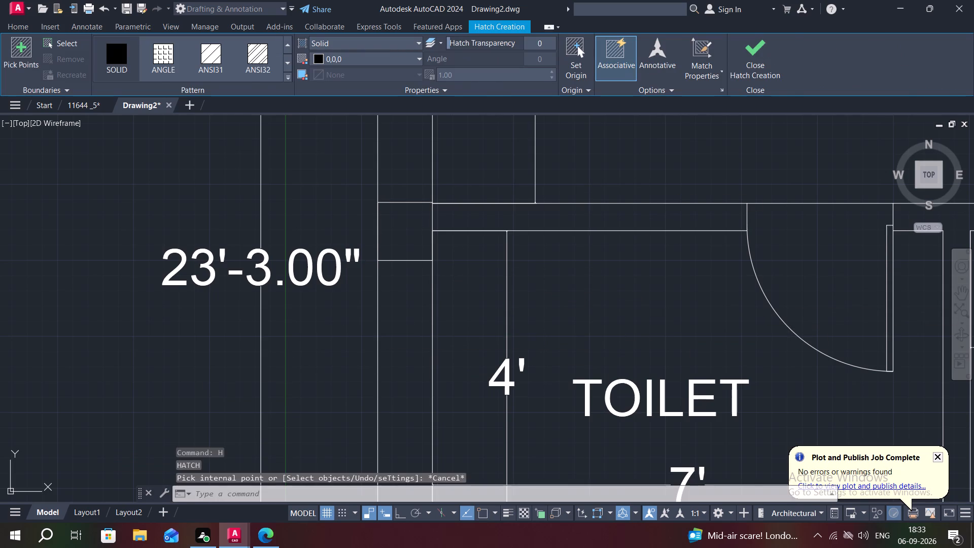
Hatch the left outer wall's column at the master bedroom–toilet wall solid black.
type("H")
key("space")
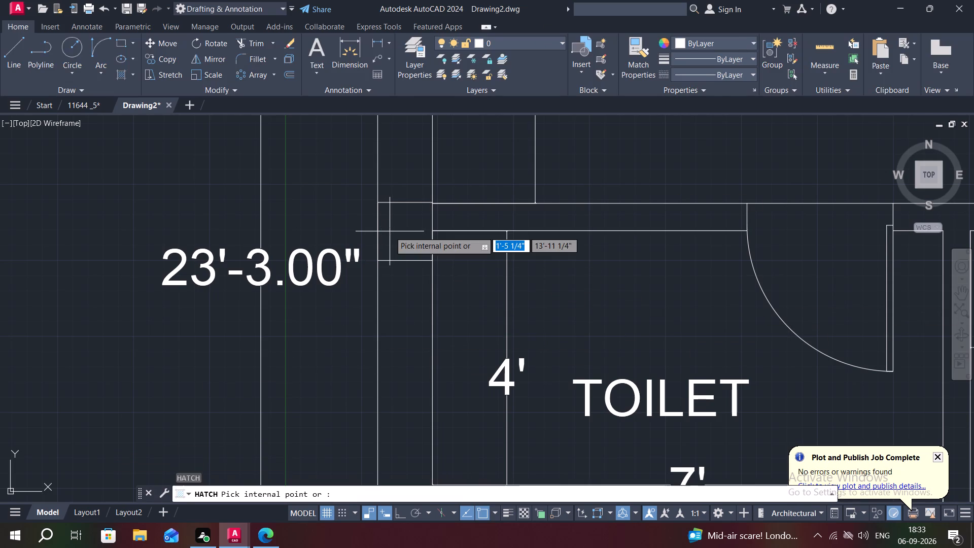
left_click(390, 231)
key("Escape")
scroll(414, 271, "down", 4)
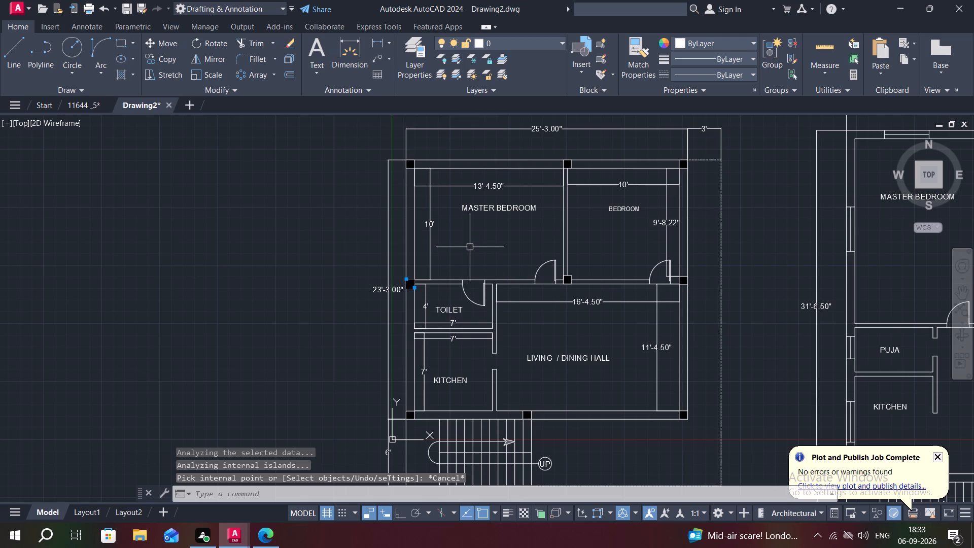
Draw a vertical line across the thickness of the top wall above the MASTER BEDROOM label in the smaller plan.
key("l")
key("space")
scroll(485, 162, "up", 2)
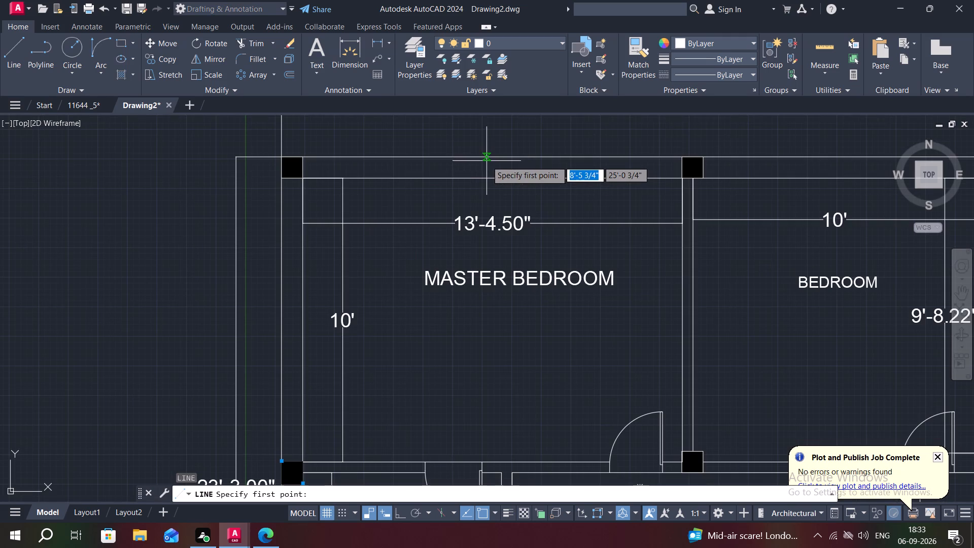
left_click(486, 156)
left_click(486, 177)
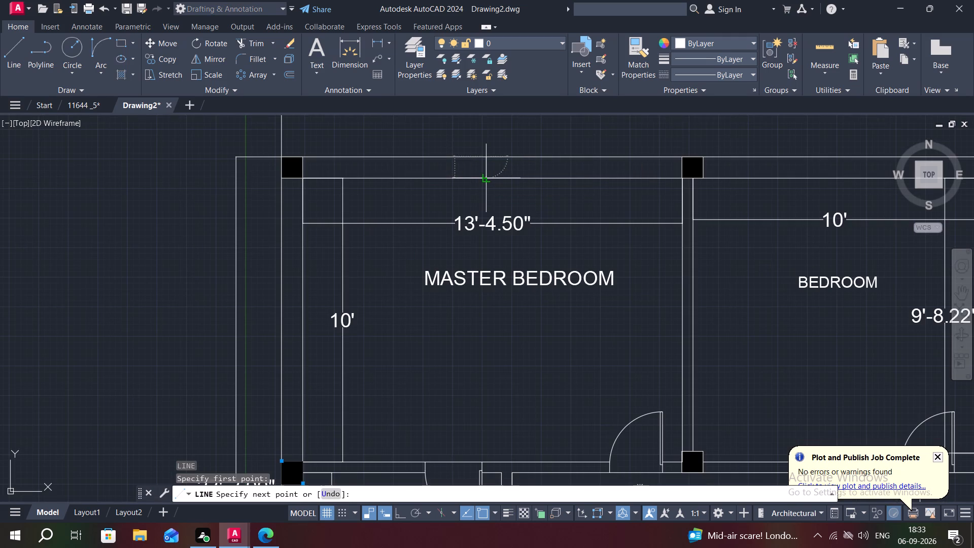
key("Escape")
Offset the line across the master bedroom's top wall by 4' toward the bedroom side.
type("O 4'")
key("space")
left_click(487, 171)
left_click(537, 169)
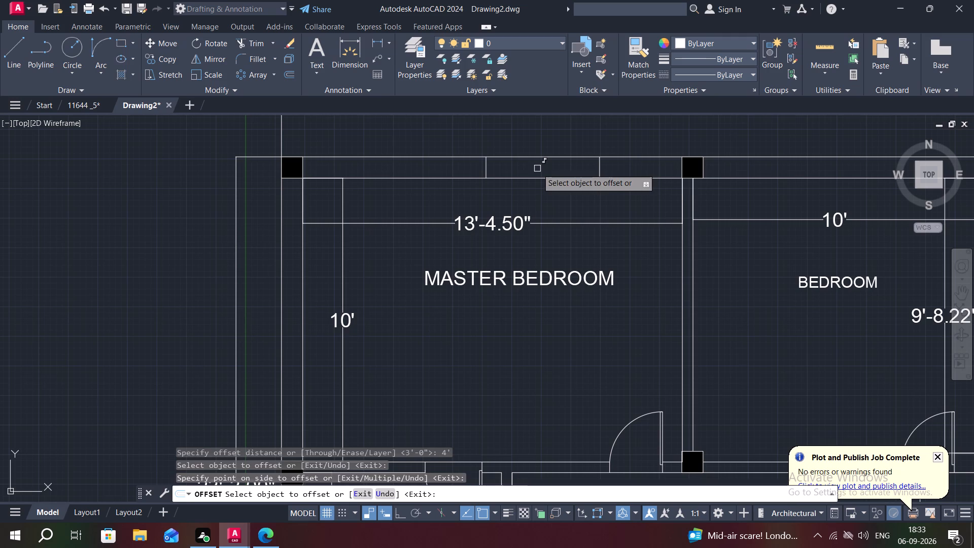
Draw a 4' horizontal centre line joining the midpoints of the two lines across the master bedroom's top wall.
key("Escape")
key("l")
key("space")
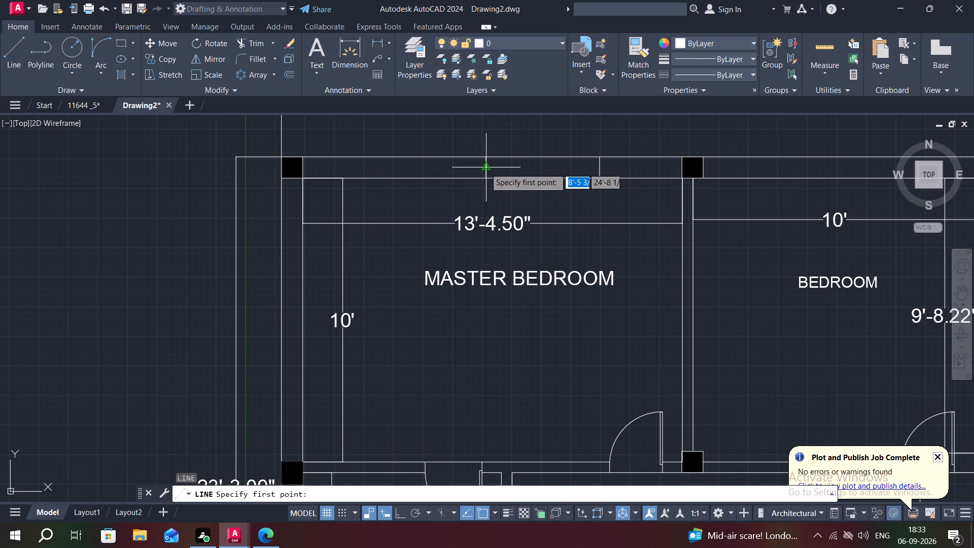
left_click(486, 168)
left_click(603, 169)
key("Escape")
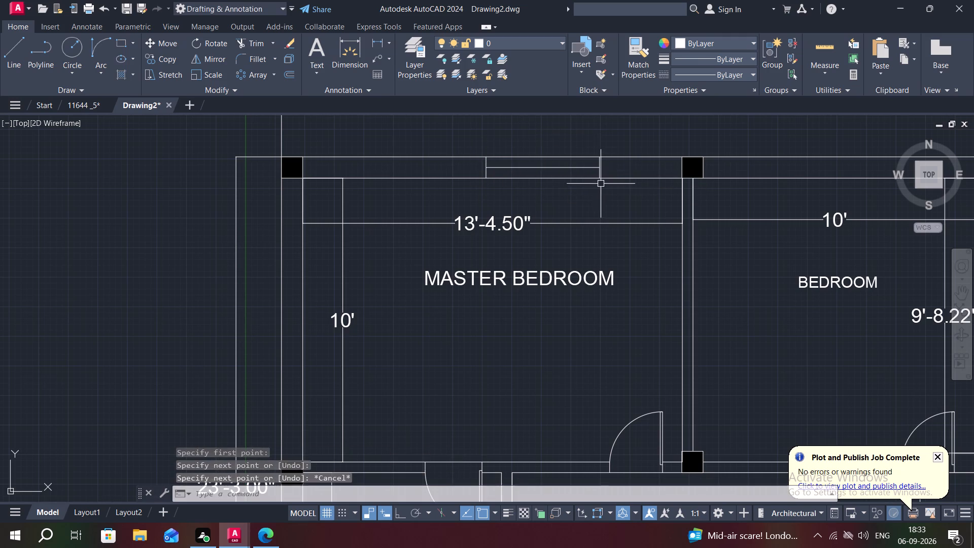
Draw a vertical line across the thickness of the top wall above the BEDROOM label in the smaller plan.
middle_click_drag(617, 202, 283, 273)
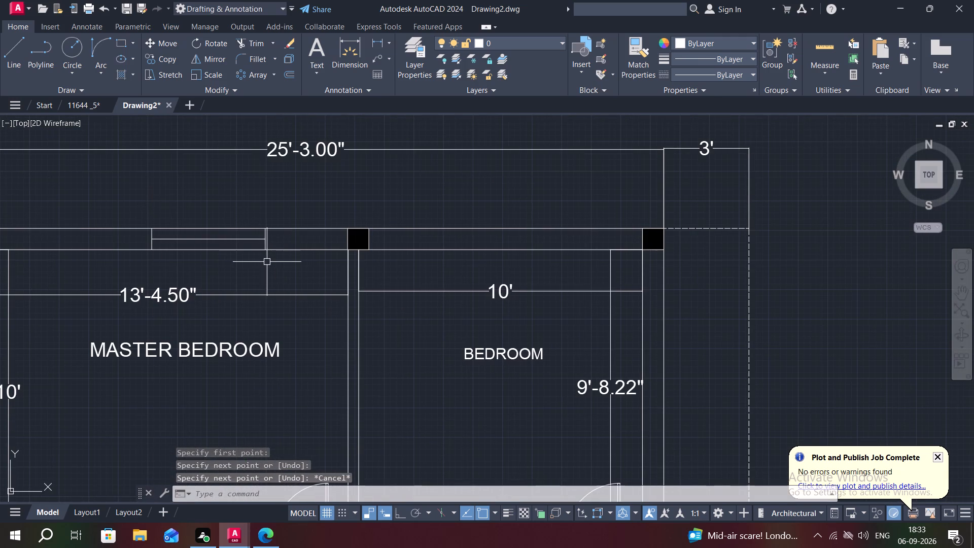
type("L")
key("space")
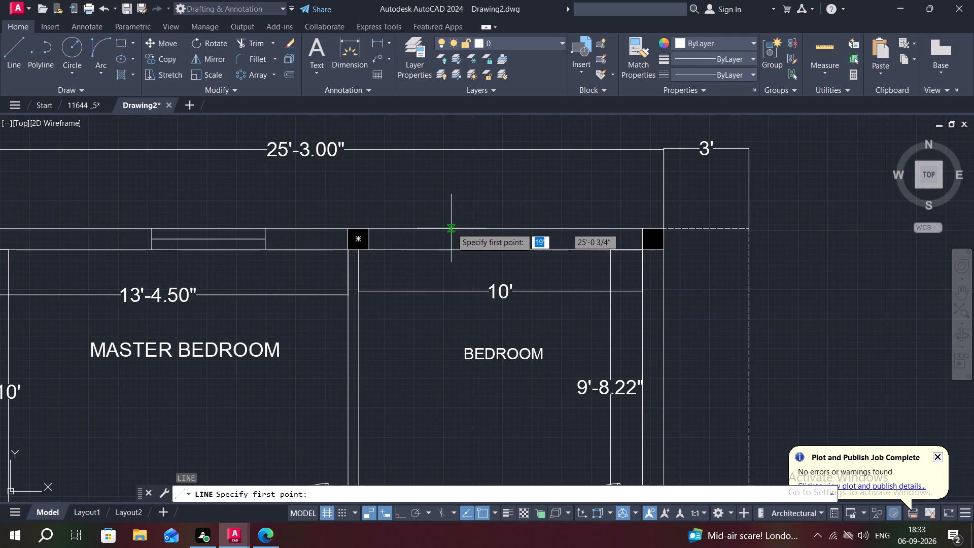
left_click(474, 227)
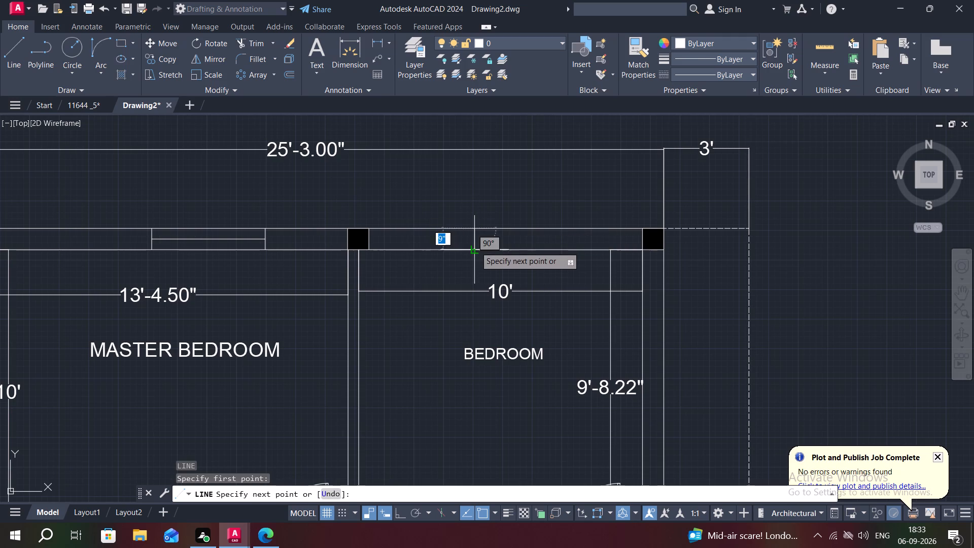
left_click(475, 247)
key("Escape")
Offset the line across the bedroom's top wall by 4' toward the plan's top-right corner column.
type("O 4'")
key("space")
left_click(475, 246)
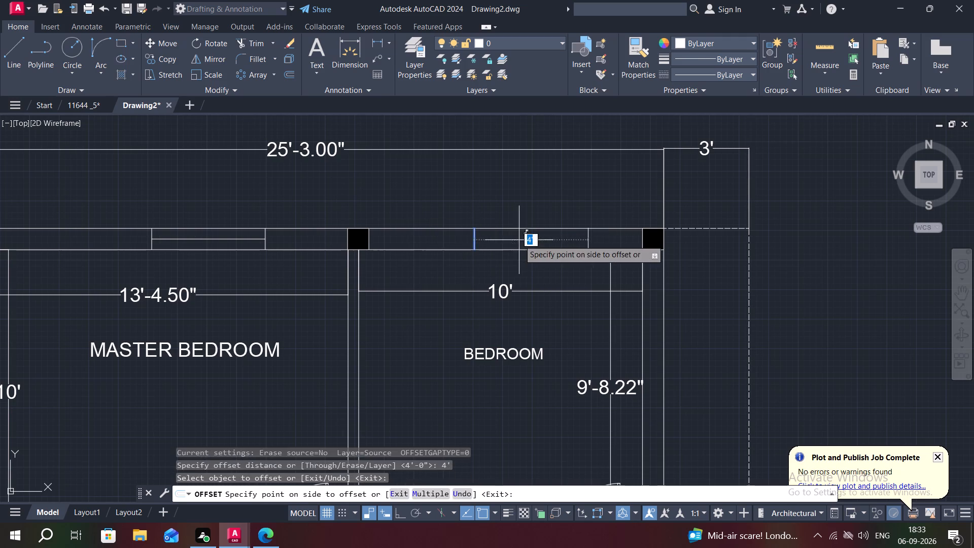
left_click(520, 241)
key("Escape")
Draw a 4' horizontal centre line joining the midpoints of the two lines across the bedroom's top wall.
key("l")
key("space")
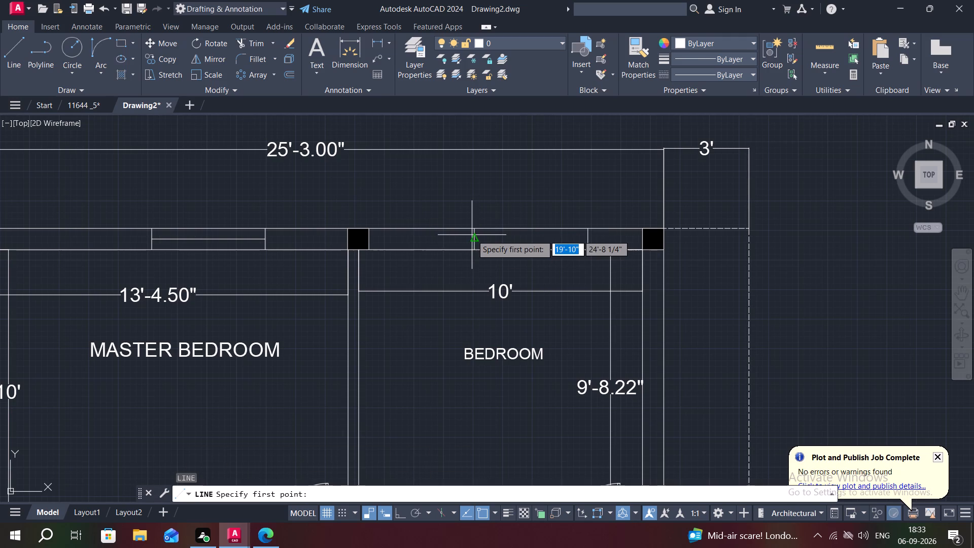
left_click(476, 237)
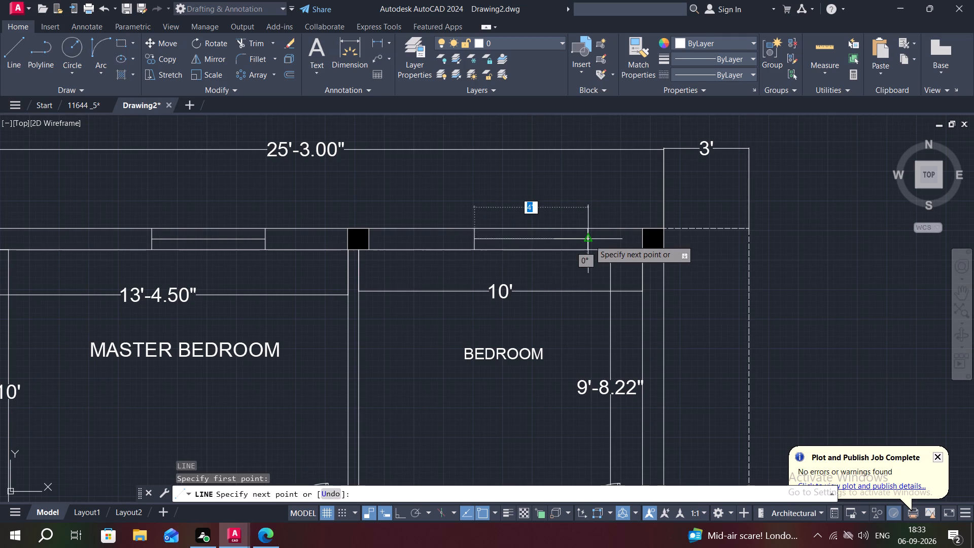
left_click(589, 240)
key("Escape")
Draw a horizontal line across the thickness of the living/dining hall's right outer wall in the smaller plan.
scroll(564, 277, "down", 2)
middle_click_drag(564, 316, 631, 180)
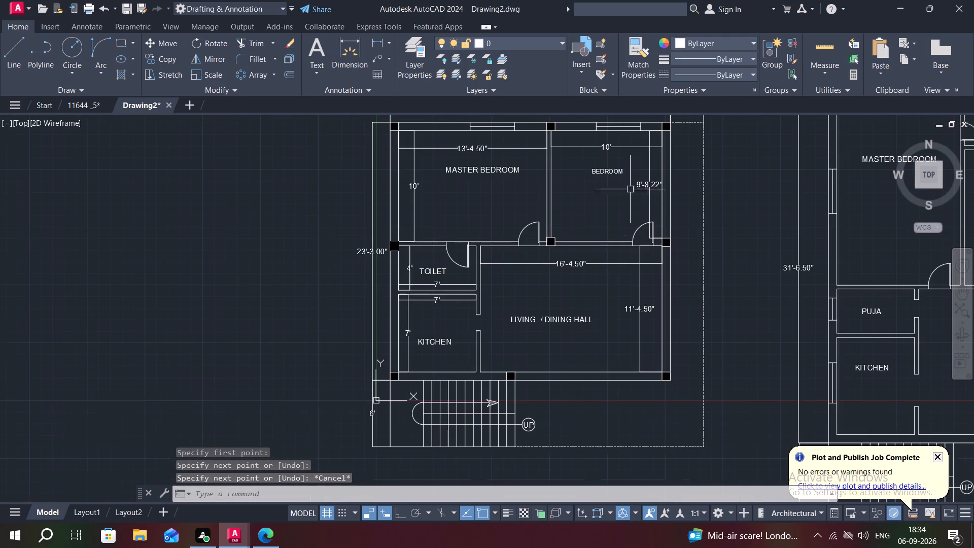
key("space")
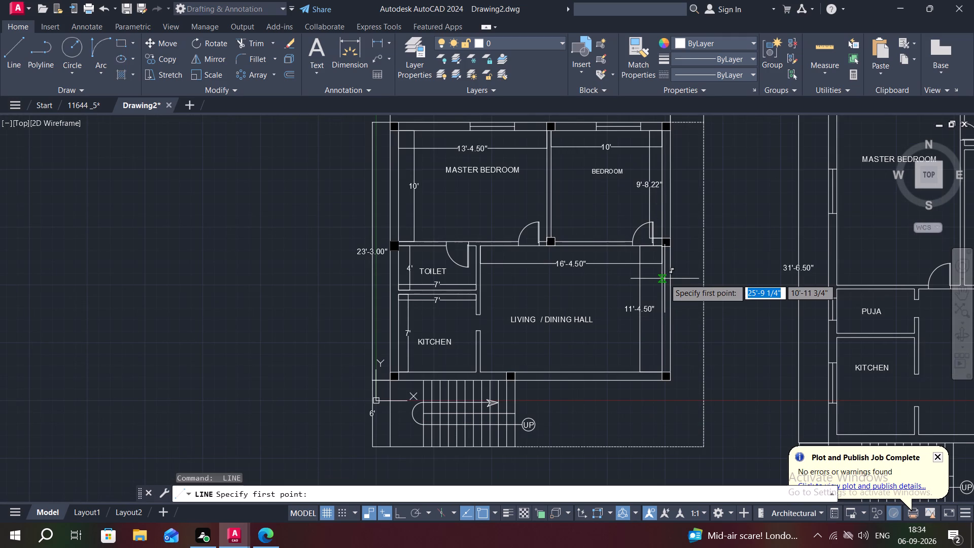
left_click(663, 287)
left_click(671, 286)
key("Escape")
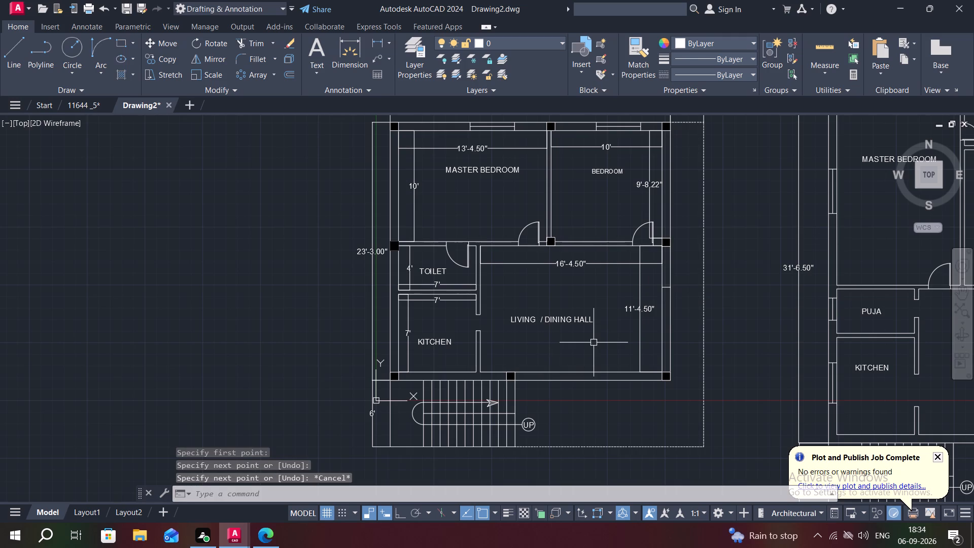
Offset the line across the living/dining hall's right outer wall downward by 4'.
type("O")
key("space")
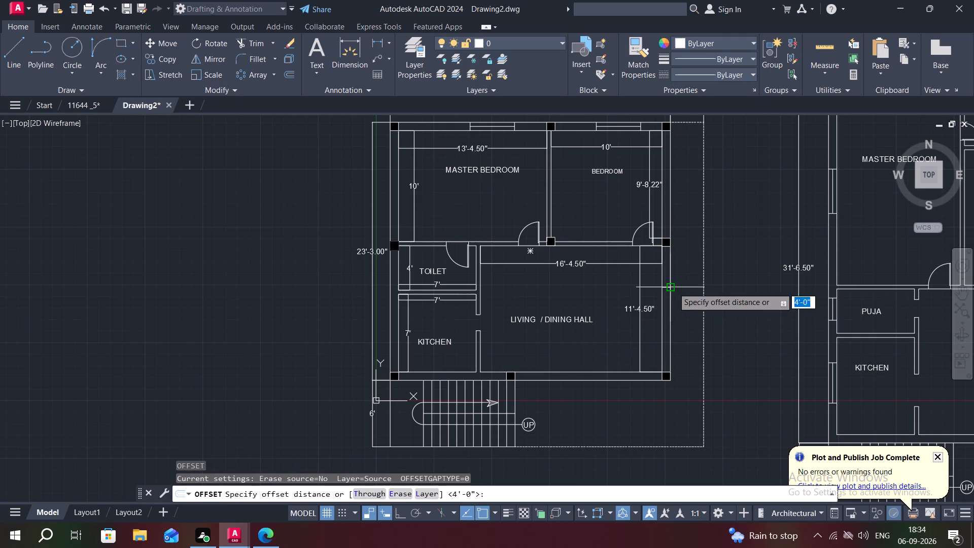
key("space")
left_click(667, 287)
left_click(667, 323)
key("Escape")
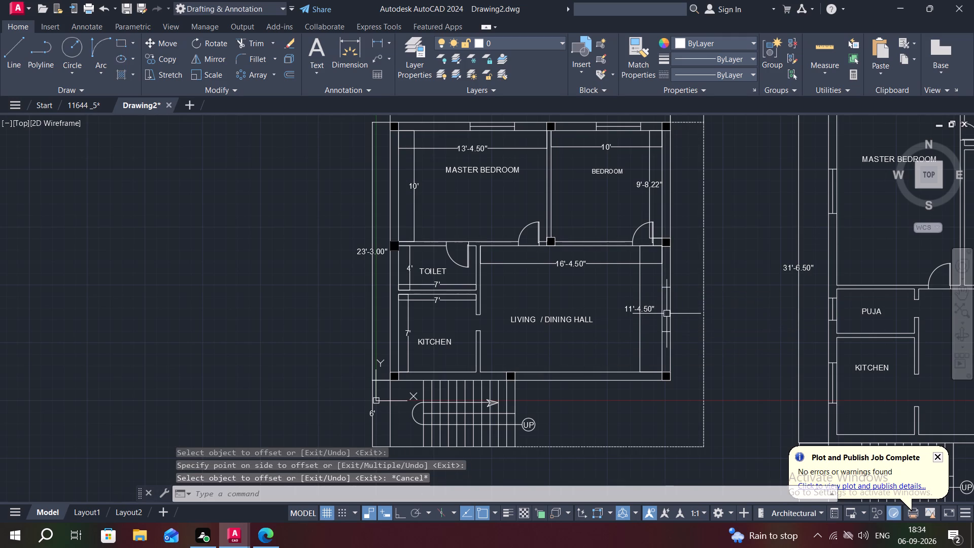
Draw a 4' vertical centre line joining the midpoints of the two lines across the living/dining hall's right outer wall.
key("l")
key("space")
scroll(666, 309, "up", 2)
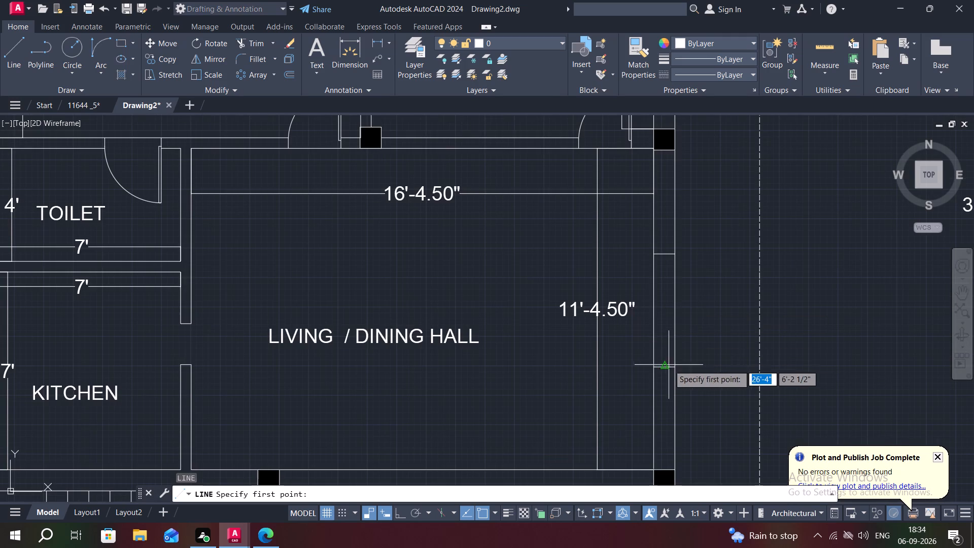
left_click(666, 366)
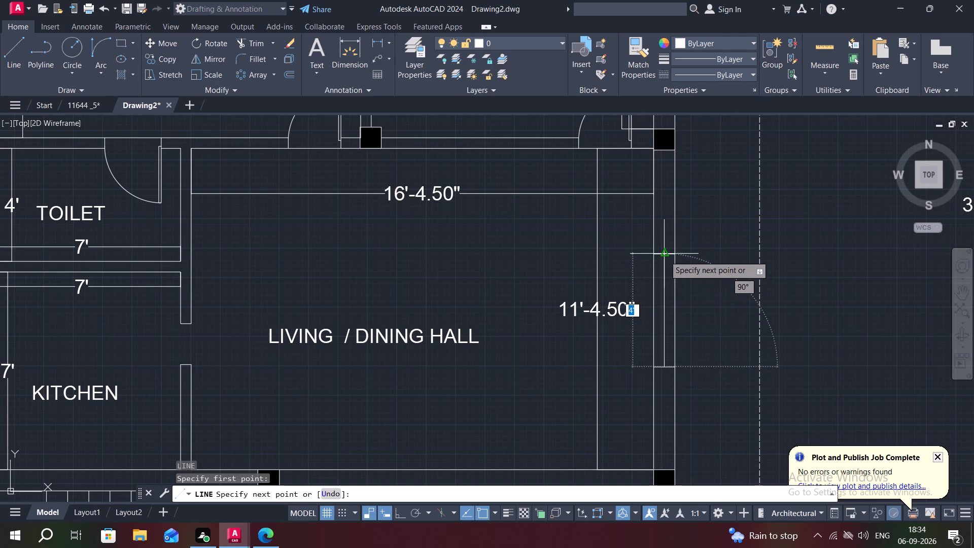
left_click(665, 256)
key("Escape")
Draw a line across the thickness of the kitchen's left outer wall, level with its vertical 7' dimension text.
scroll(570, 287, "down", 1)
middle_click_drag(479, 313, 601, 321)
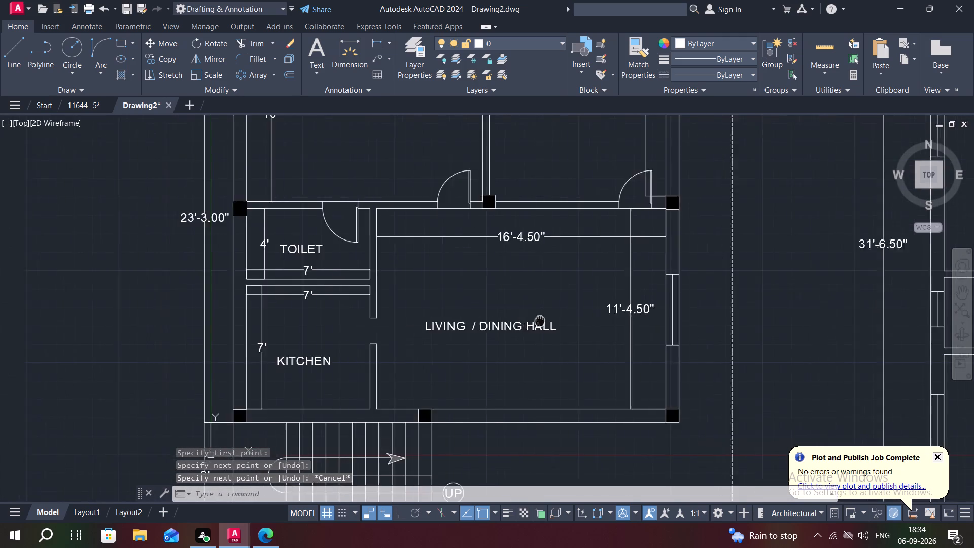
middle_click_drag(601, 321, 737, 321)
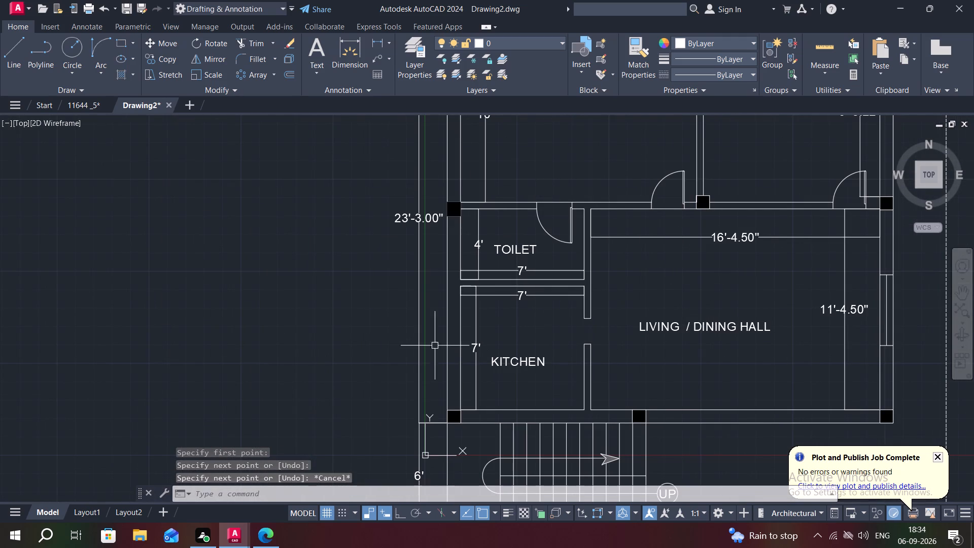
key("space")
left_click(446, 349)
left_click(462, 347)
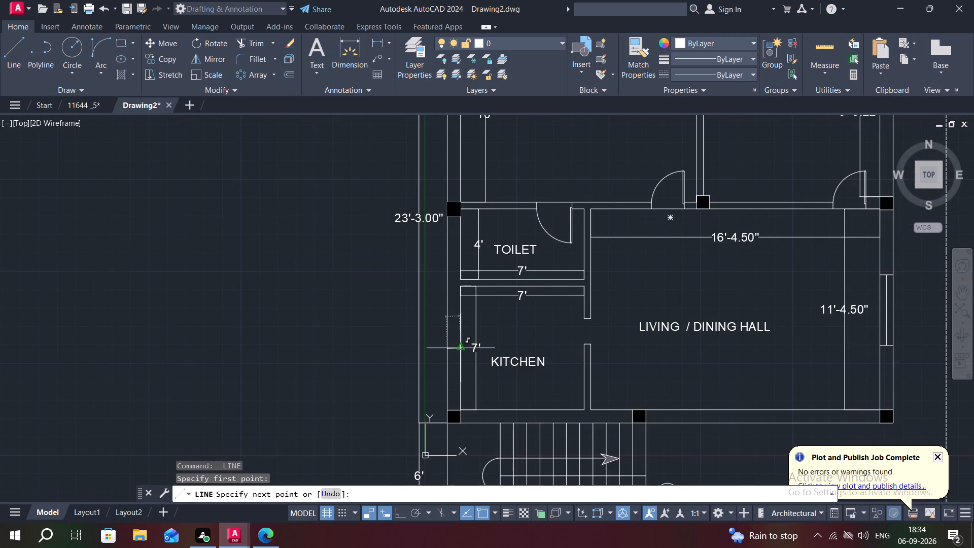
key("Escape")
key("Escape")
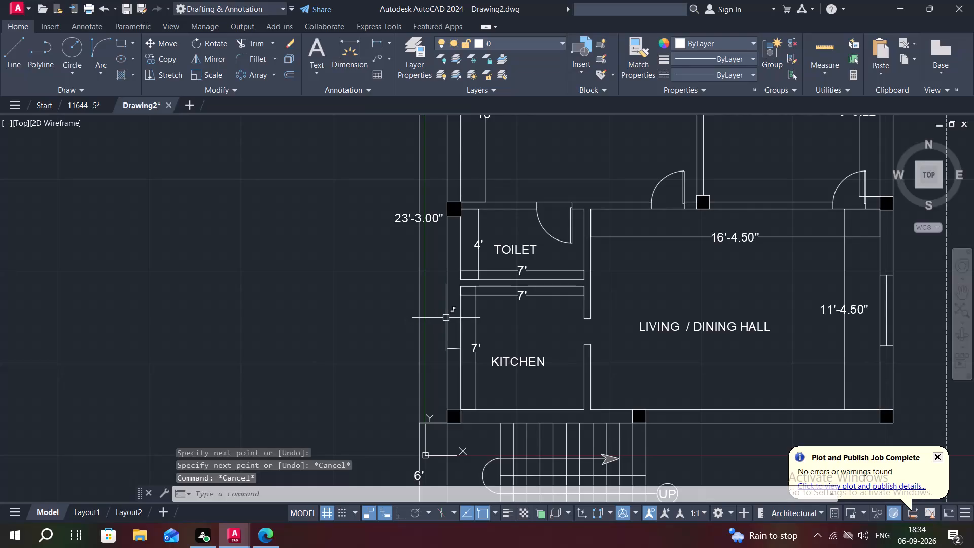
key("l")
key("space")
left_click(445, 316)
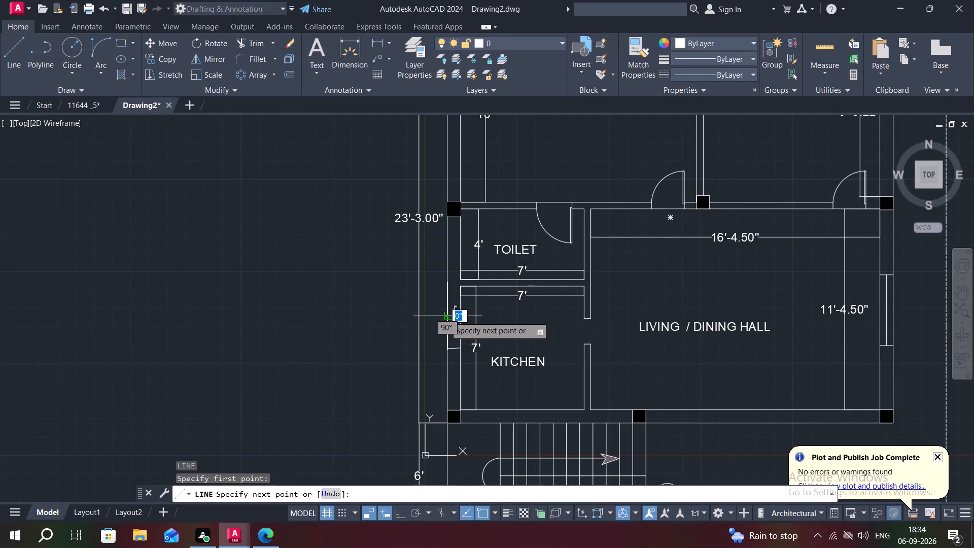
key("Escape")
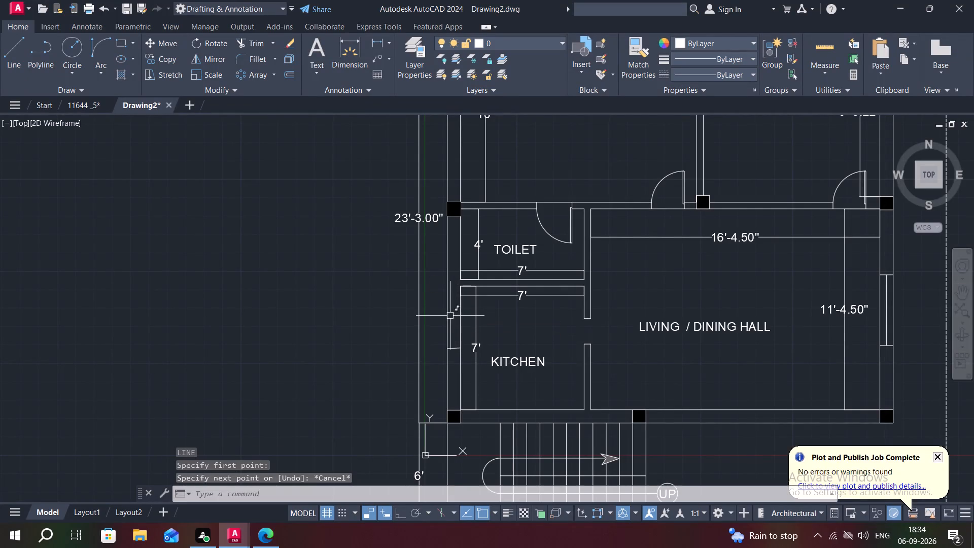
Draw a horizontal line across the upper part of the kitchen's left outer wall.
key("l")
key("space")
left_click(444, 314)
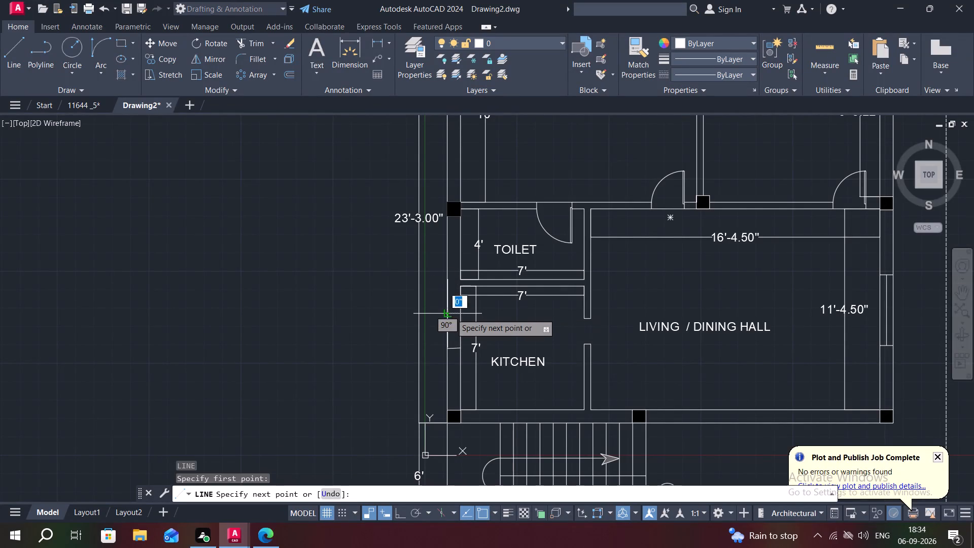
left_click(459, 315)
key("Escape")
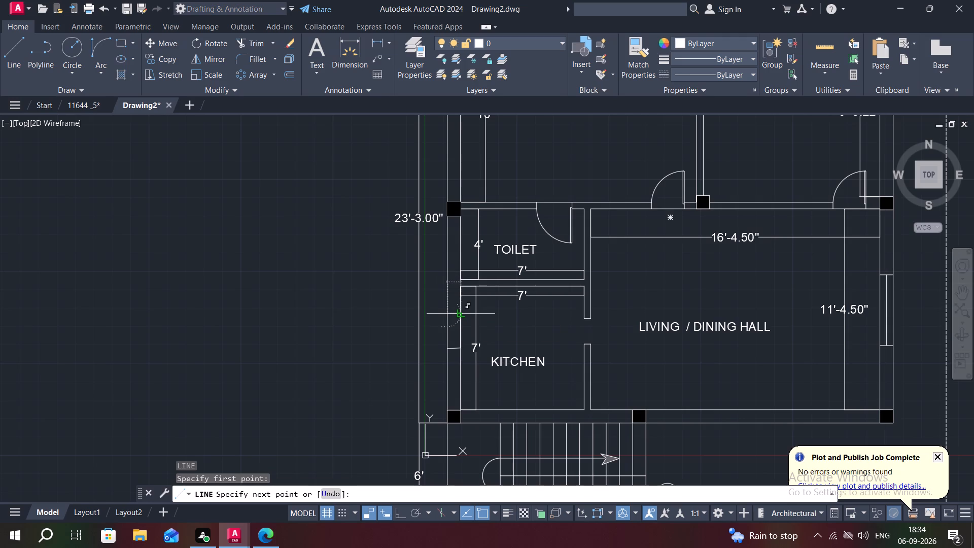
key("Escape")
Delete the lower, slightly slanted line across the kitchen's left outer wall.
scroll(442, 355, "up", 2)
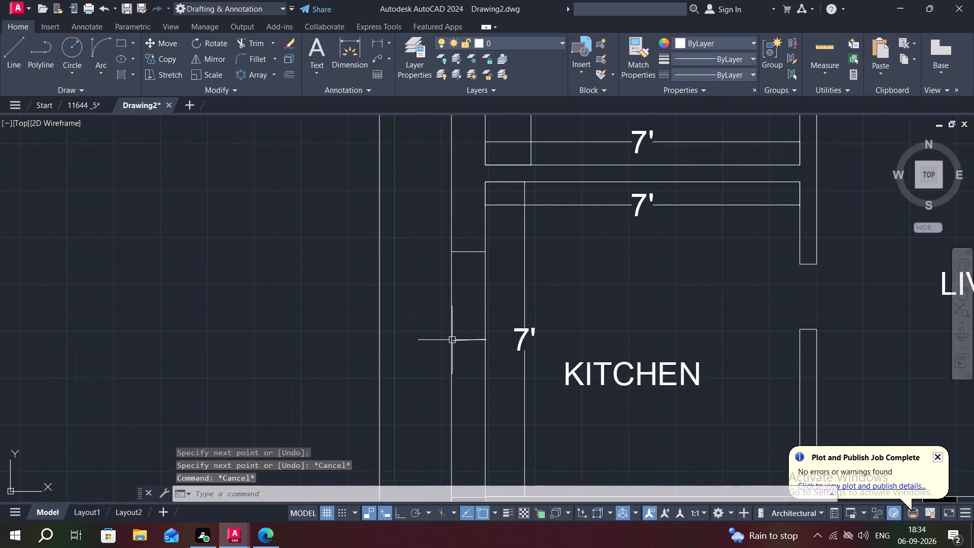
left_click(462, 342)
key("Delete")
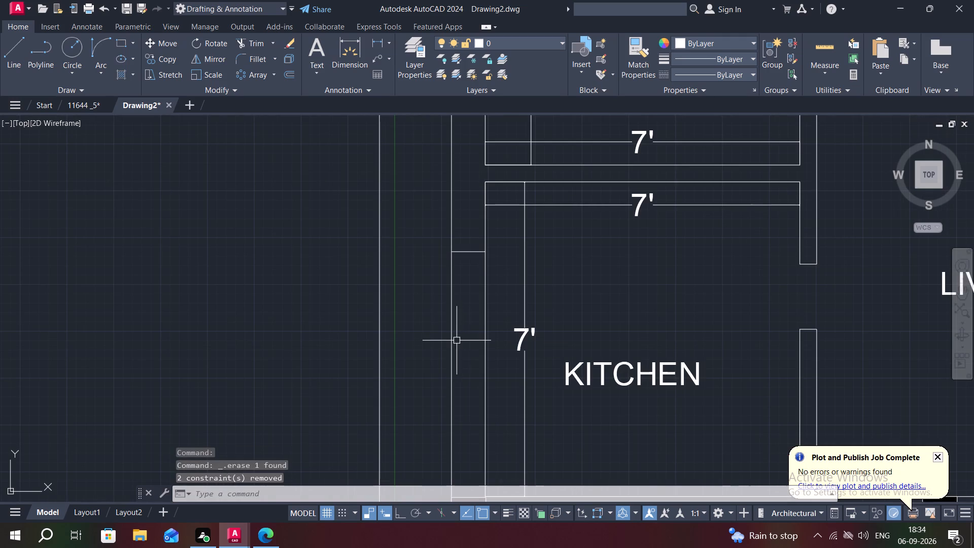
Draw a second line across the kitchen's left outer wall, about 2'-9 1/2" below the upper one.
key("l")
key("space")
left_click(450, 378)
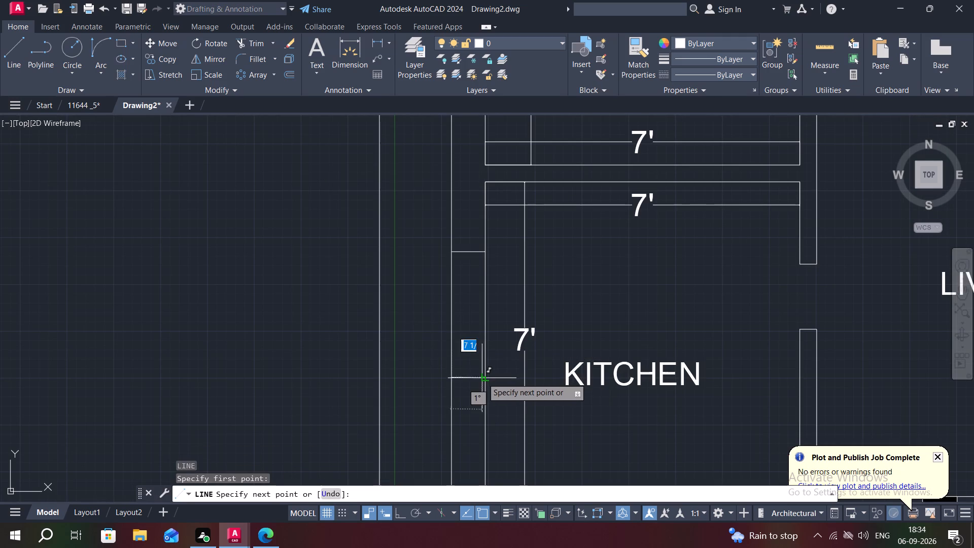
left_click(483, 378)
key("Escape")
Draw a vertical centre line about 2'-9 1/2" long between the two lines across the kitchen's left outer wall.
key("l")
key("space")
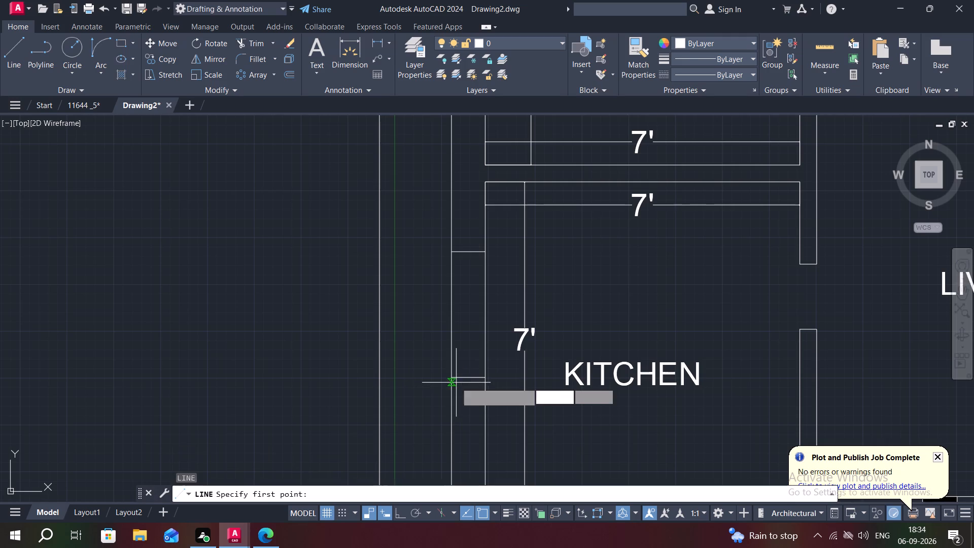
left_click(465, 376)
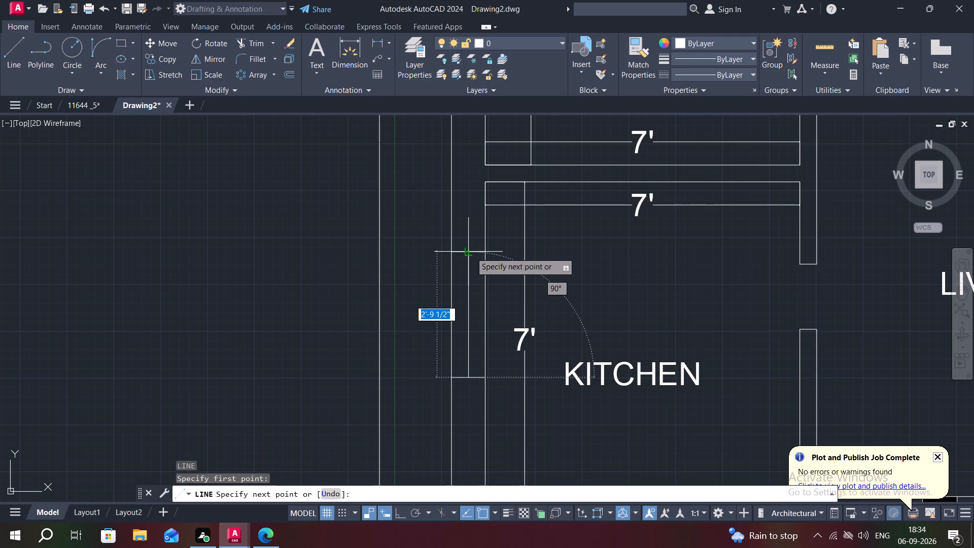
left_click(471, 252)
key("Escape")
key("Escape")
key("Escape")
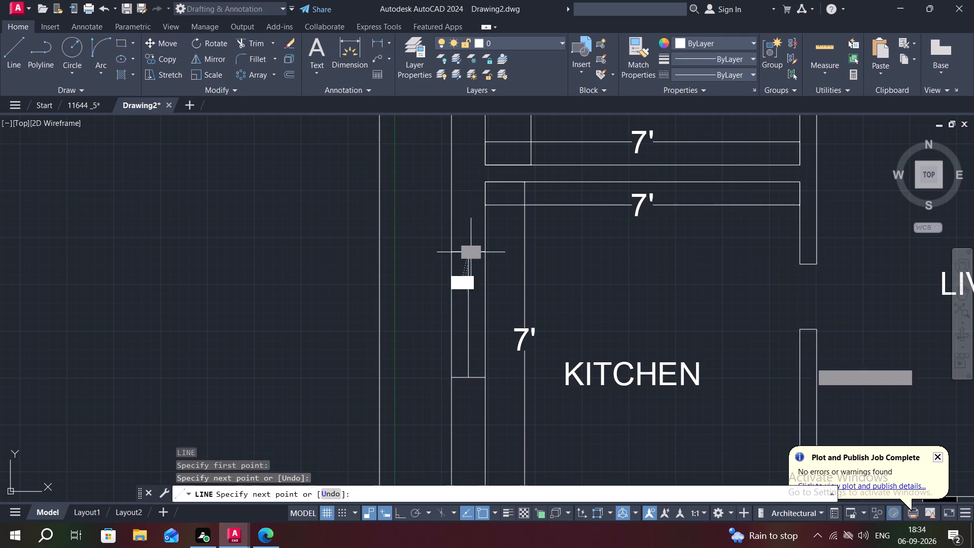
key("Escape")
key("Escape")
Draw a horizontal line across the thickness of the master bedroom's left outer wall, slightly below the 10' dimension text.
middle_click_drag(349, 295, 252, 547)
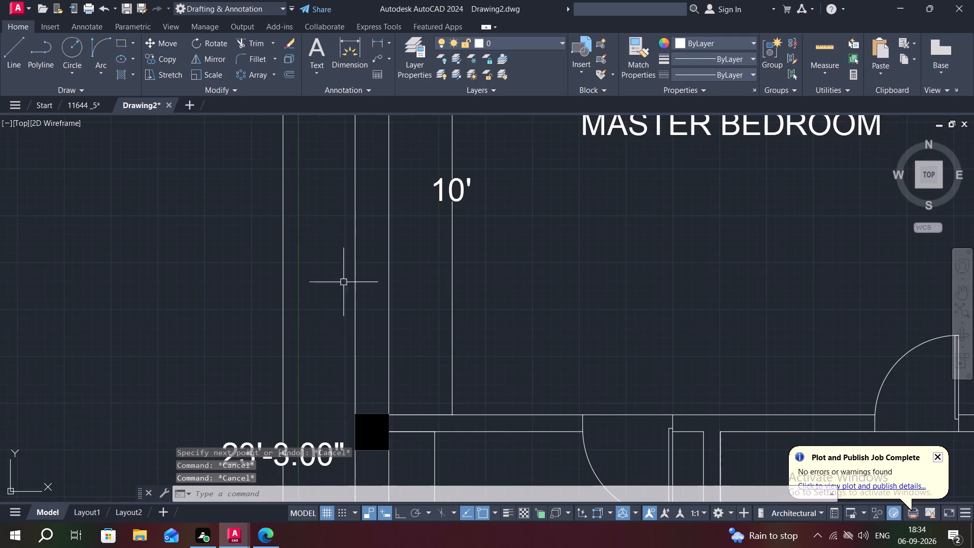
scroll(351, 278, "down", 2)
type("L")
key("space")
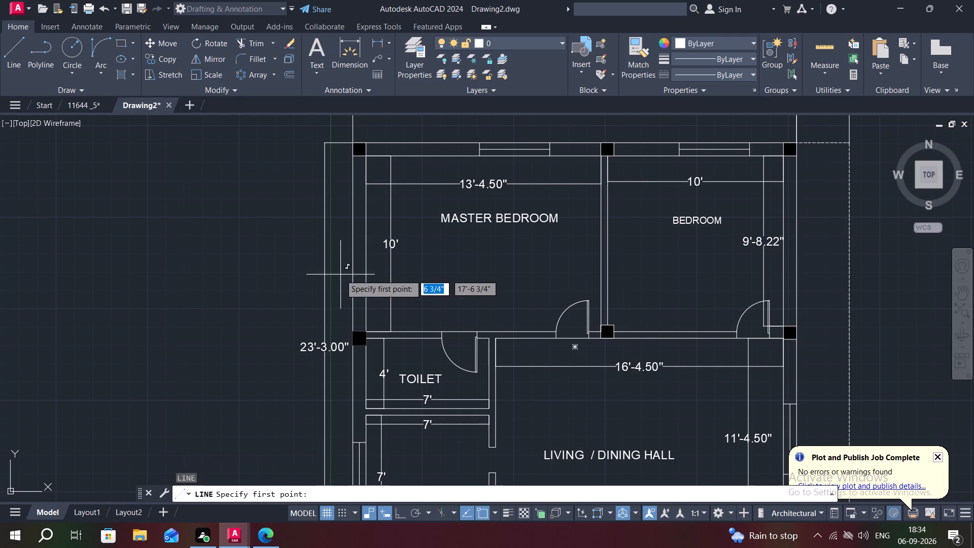
left_click(353, 270)
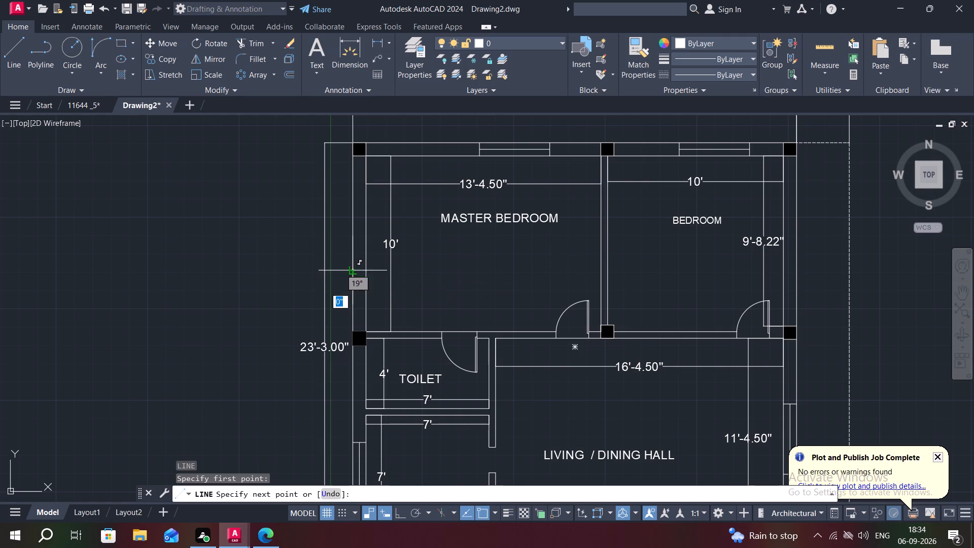
left_click(367, 273)
key("Escape")
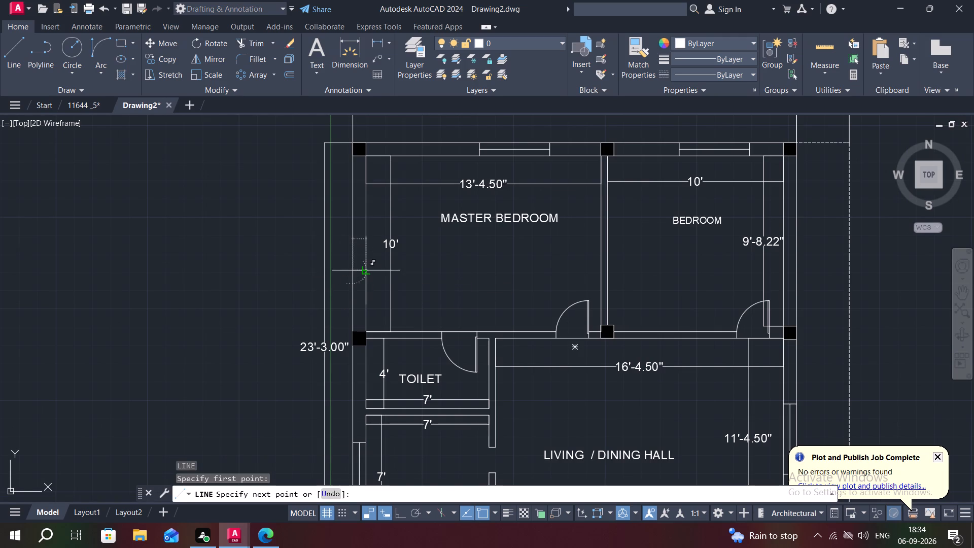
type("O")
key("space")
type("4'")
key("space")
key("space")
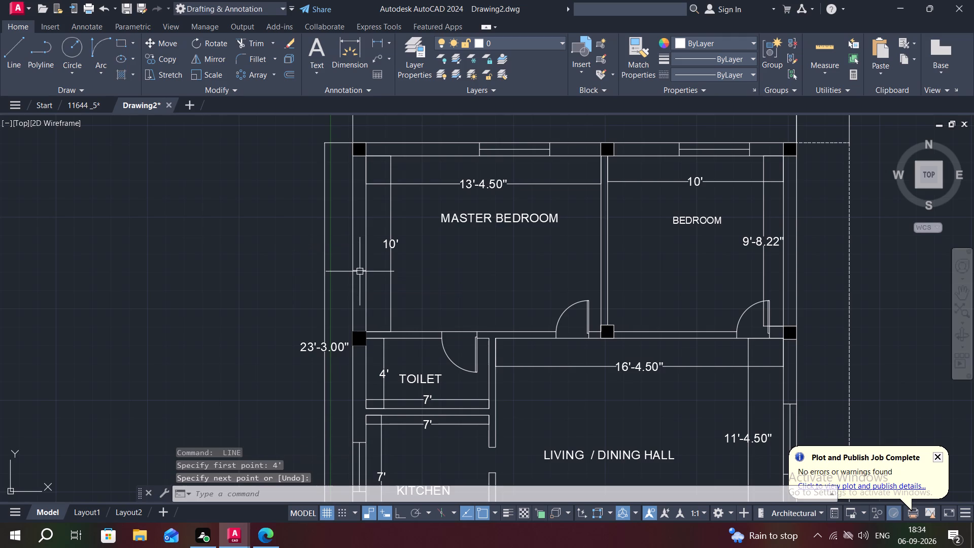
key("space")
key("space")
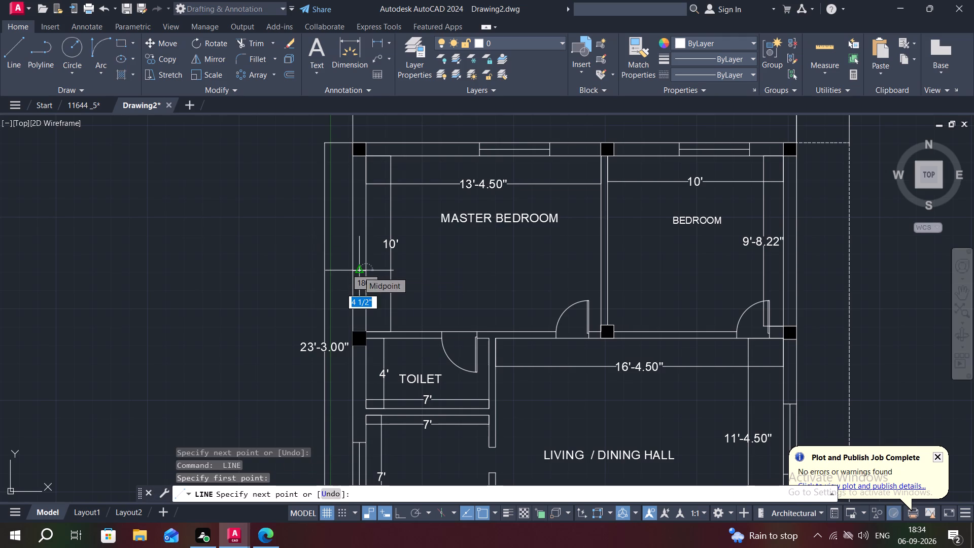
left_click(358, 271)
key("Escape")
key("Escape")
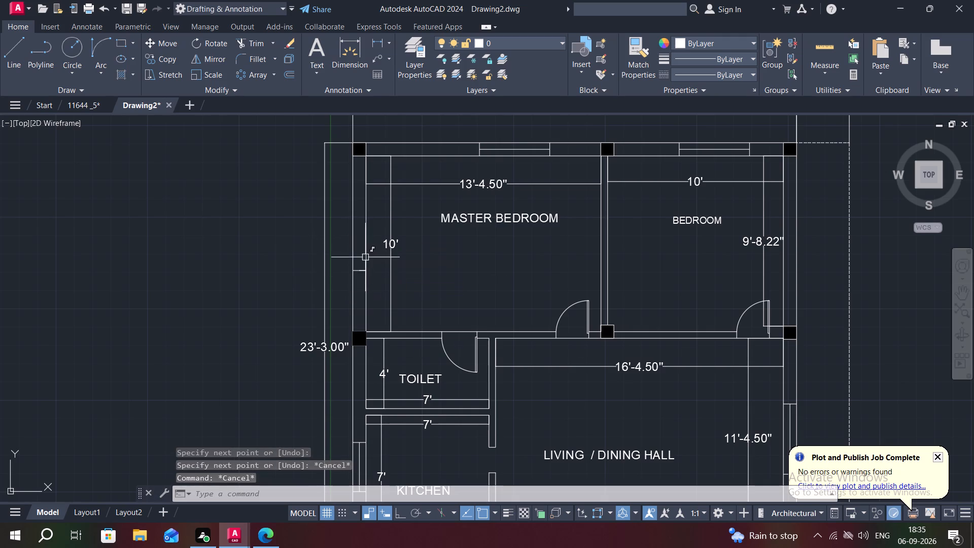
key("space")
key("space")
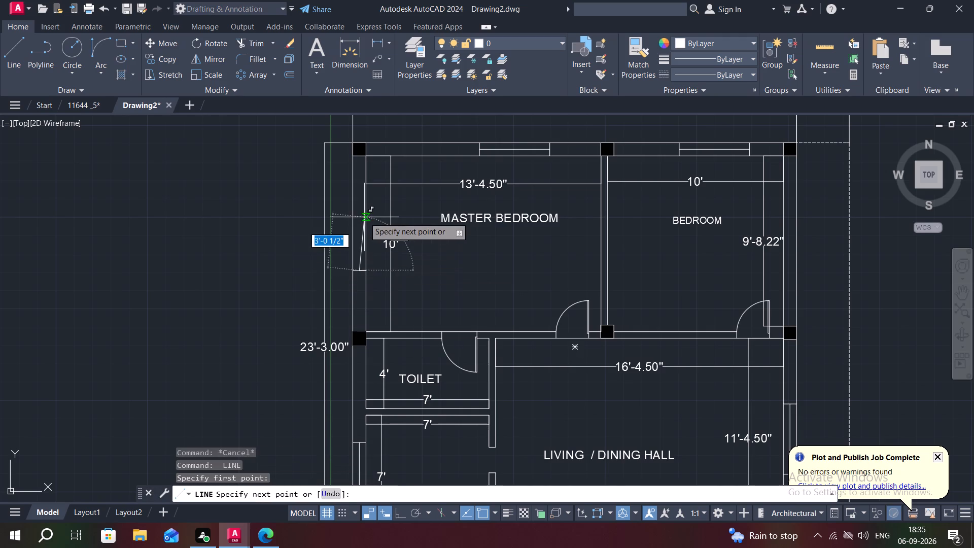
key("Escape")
Draw a second horizontal line, 9" long, across the master bedroom's left outer wall, above the existing one and the 10' dimension text.
key("l")
key("space")
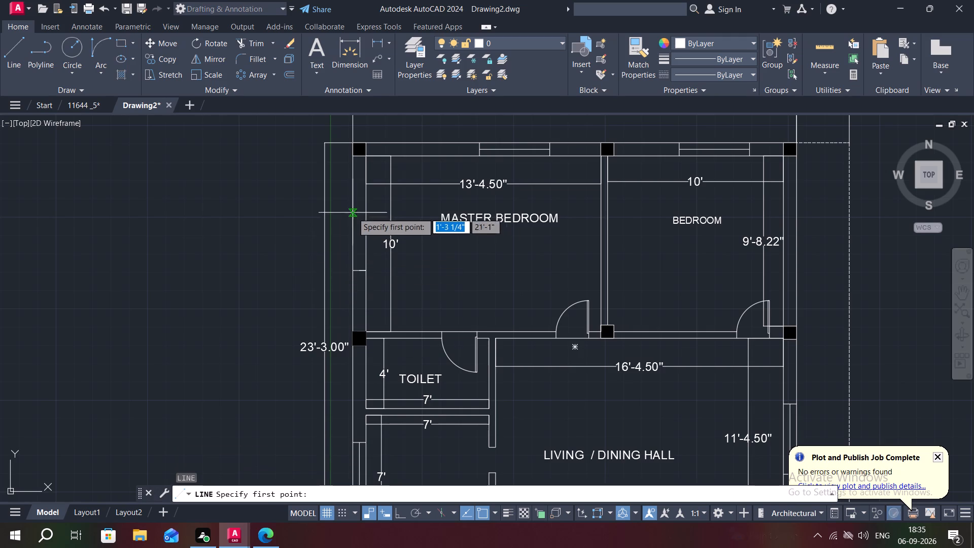
left_click(353, 213)
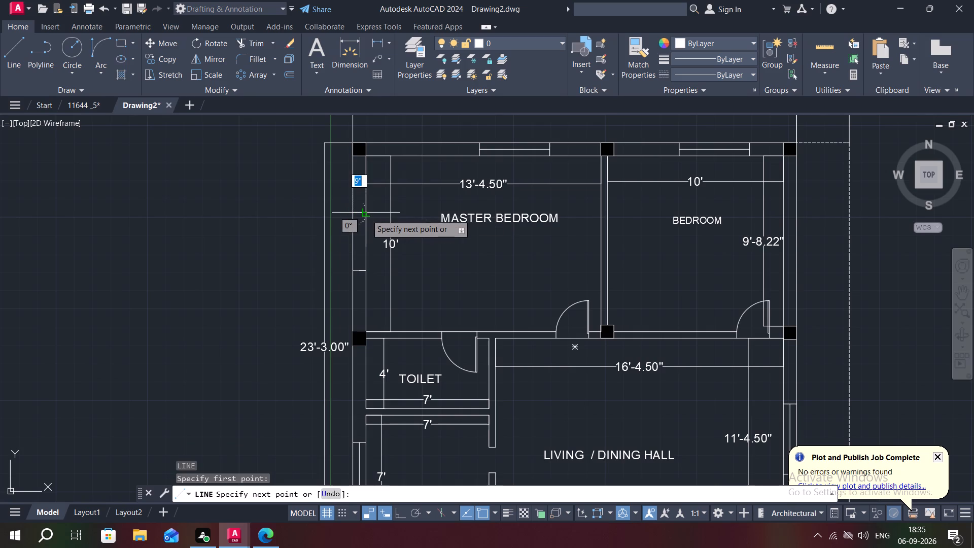
left_click(366, 215)
key("Escape")
Draw a vertical centre line between the two lines across the master bedroom's left outer wall to complete the window.
key("l")
key("space")
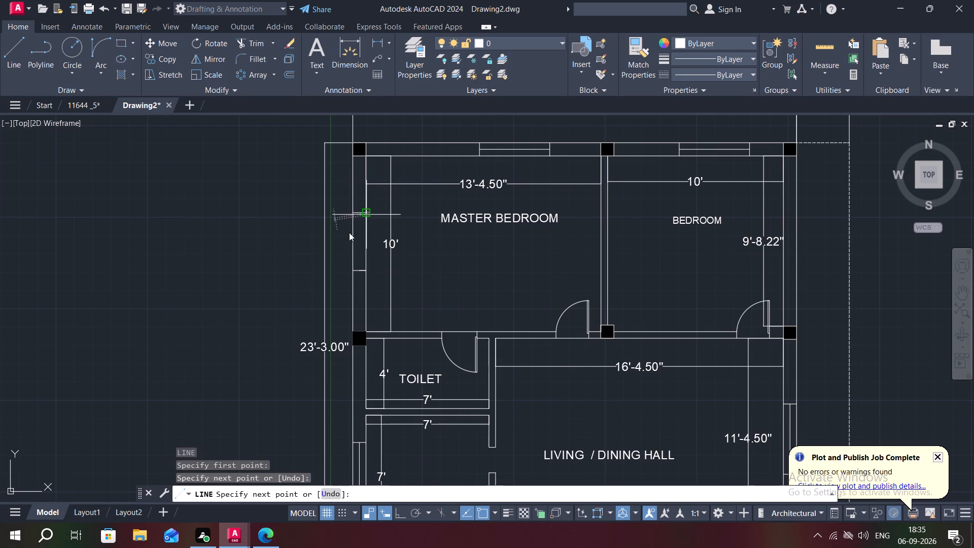
key("space")
left_click(360, 269)
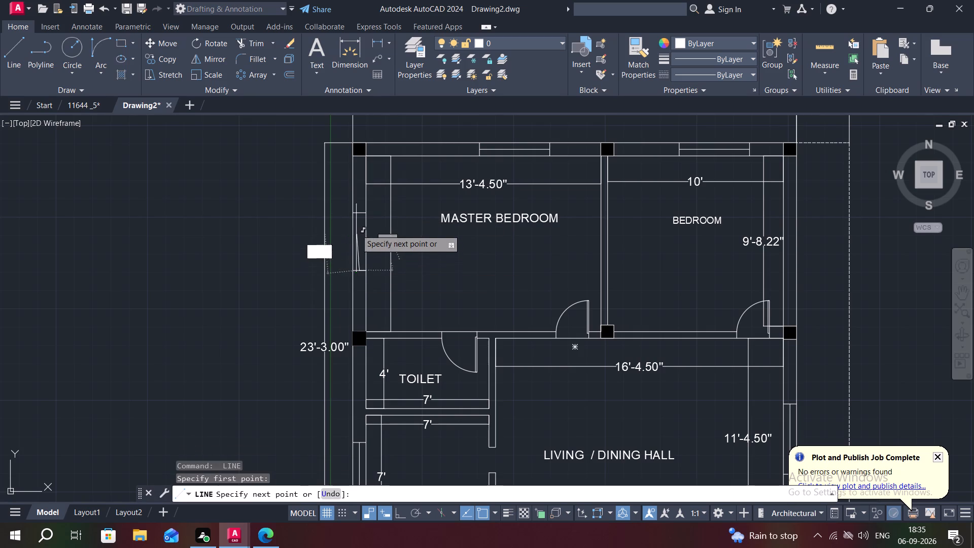
left_click(358, 216)
key("Escape")
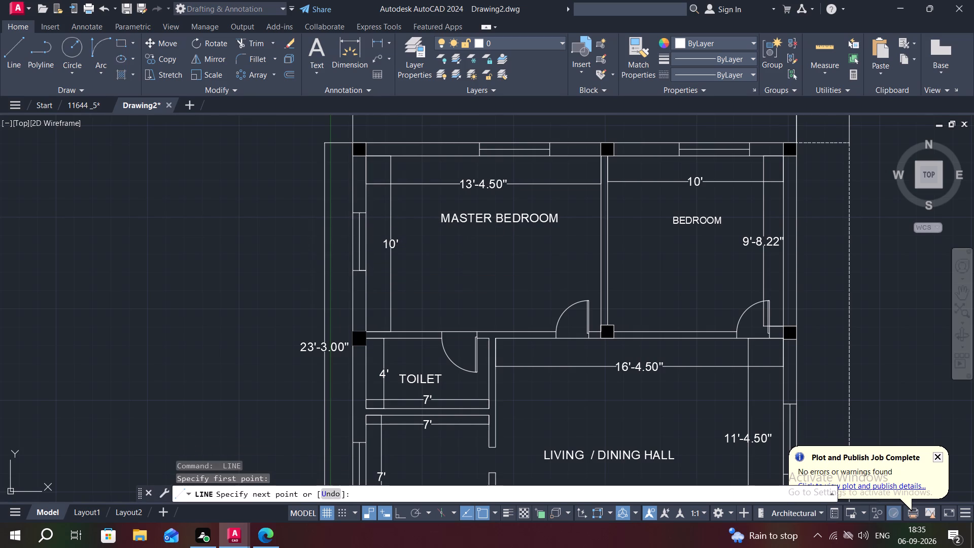
Copy the UP text beside the first plan's staircase to the empty area left of the plan.
scroll(409, 262, "down", 2)
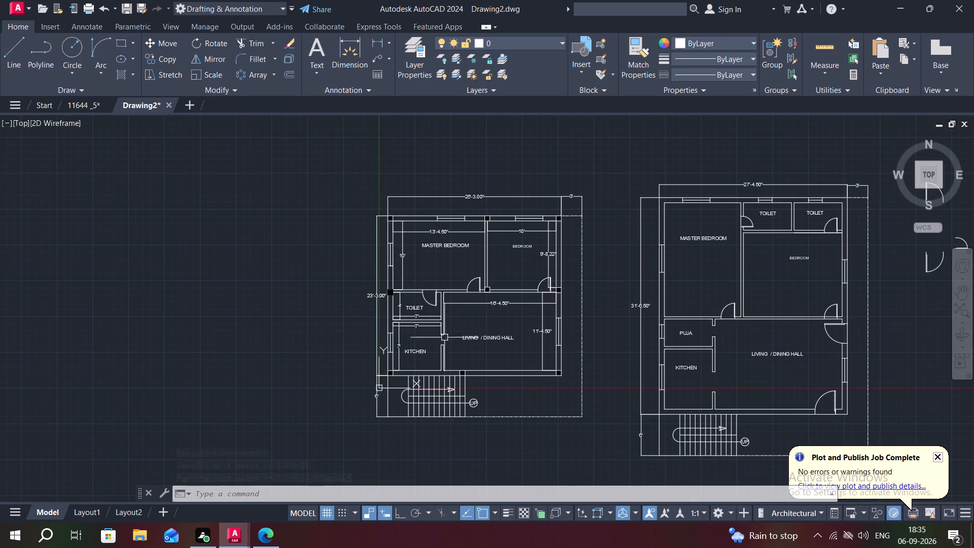
scroll(473, 409, "up", 2)
type("CO")
key("space")
left_click(474, 395)
right_click(474, 395)
left_click(472, 394)
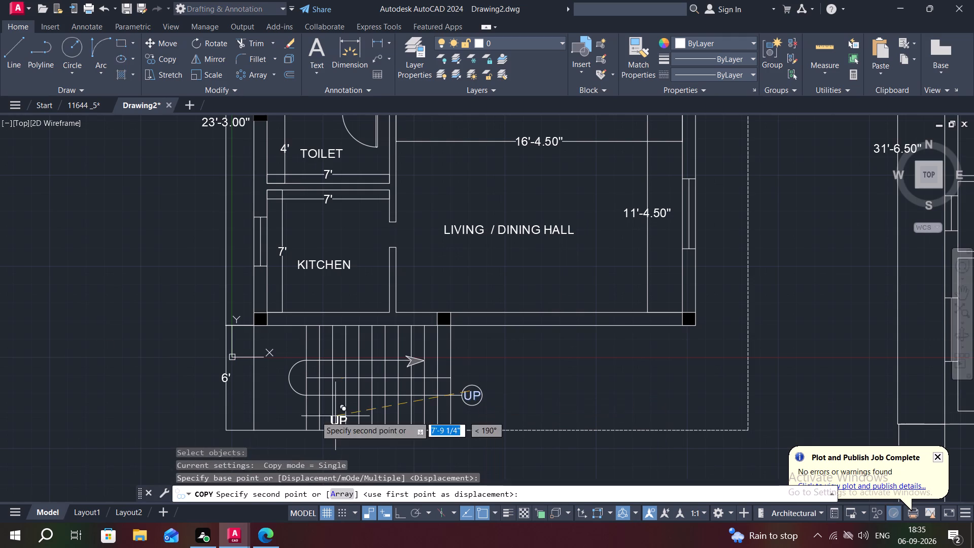
left_click(98, 348)
Change the copied UP text to W.
double_click(103, 353)
scroll(106, 354, "up", 2)
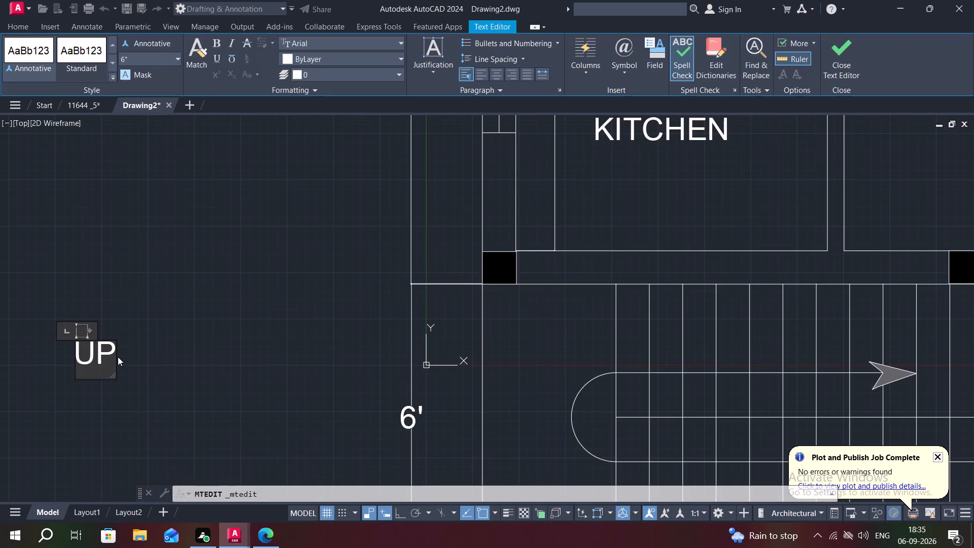
left_click(114, 356)
key("BackSpace")
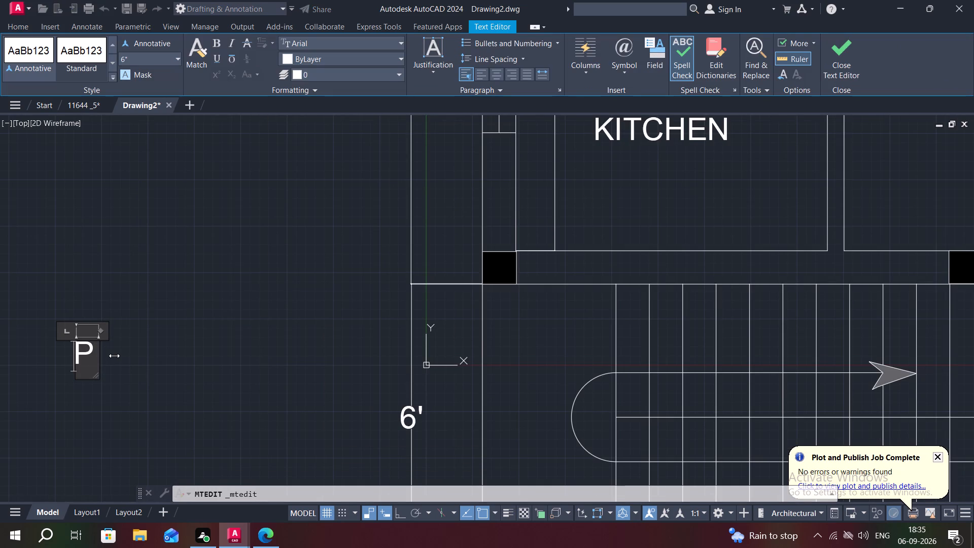
left_click(90, 362)
key("BackSpace")
key("w")
left_click(107, 375)
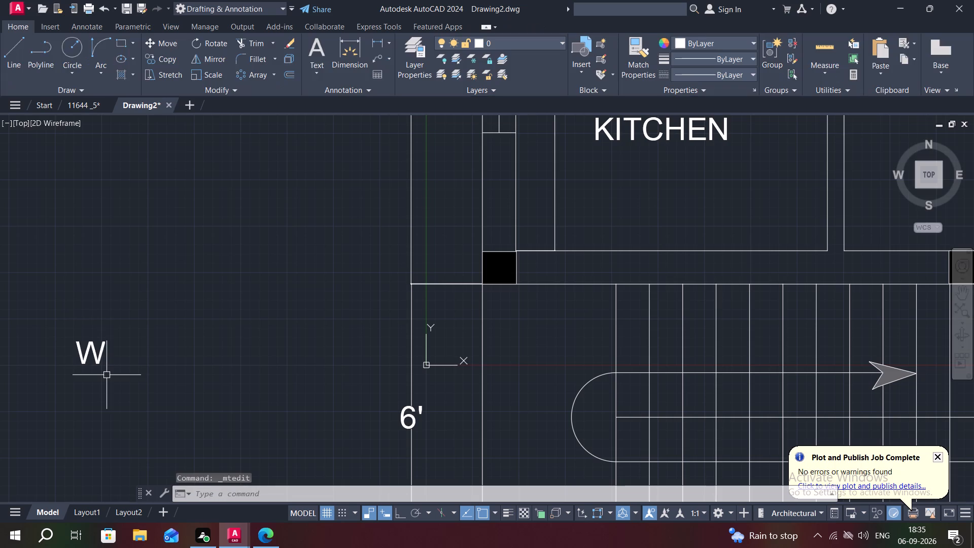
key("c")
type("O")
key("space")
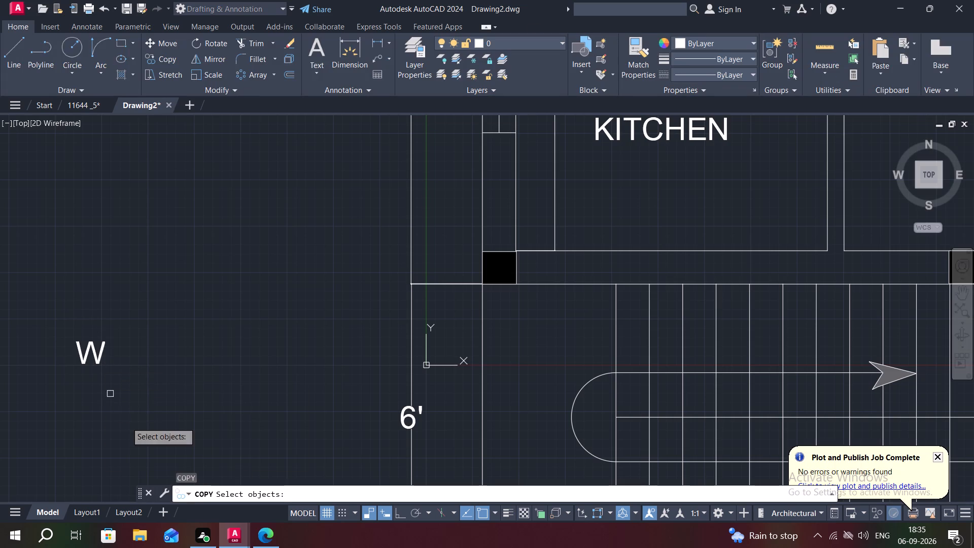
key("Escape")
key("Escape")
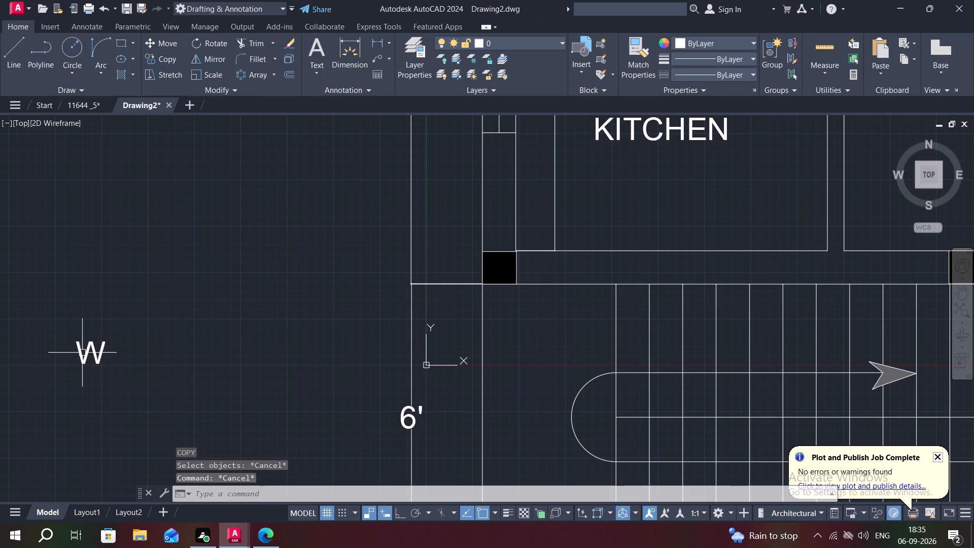
Copy the W label in Multiple mode beside the first plan's five windows: kitchen, master bedroom left and upper walls, bedroom, and living/dining hall.
left_click(82, 353)
key("c")
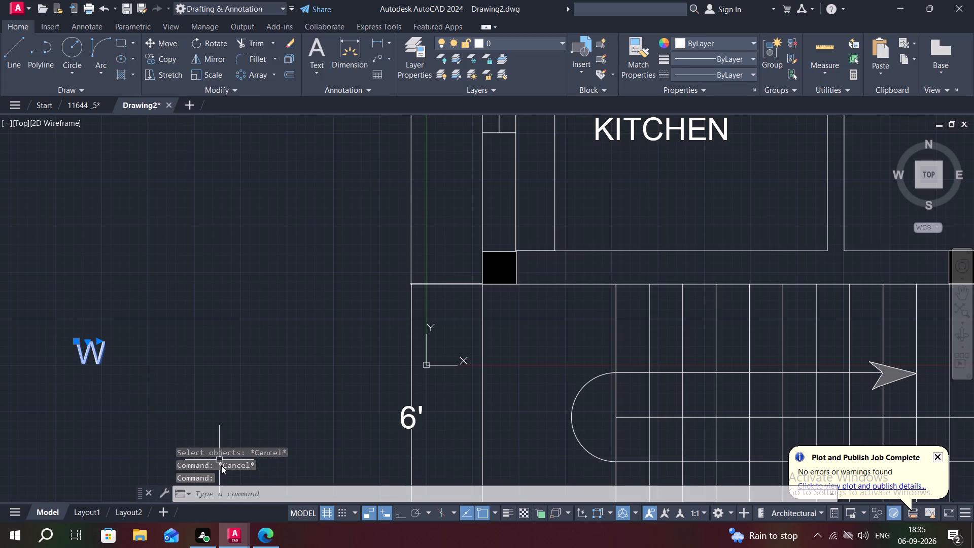
type("O")
key("space")
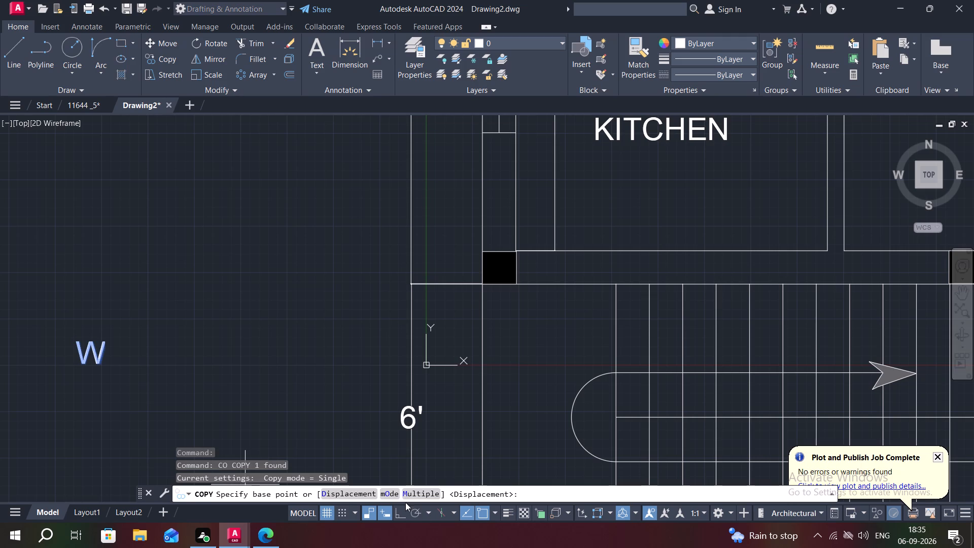
left_click(403, 496)
left_click(90, 353)
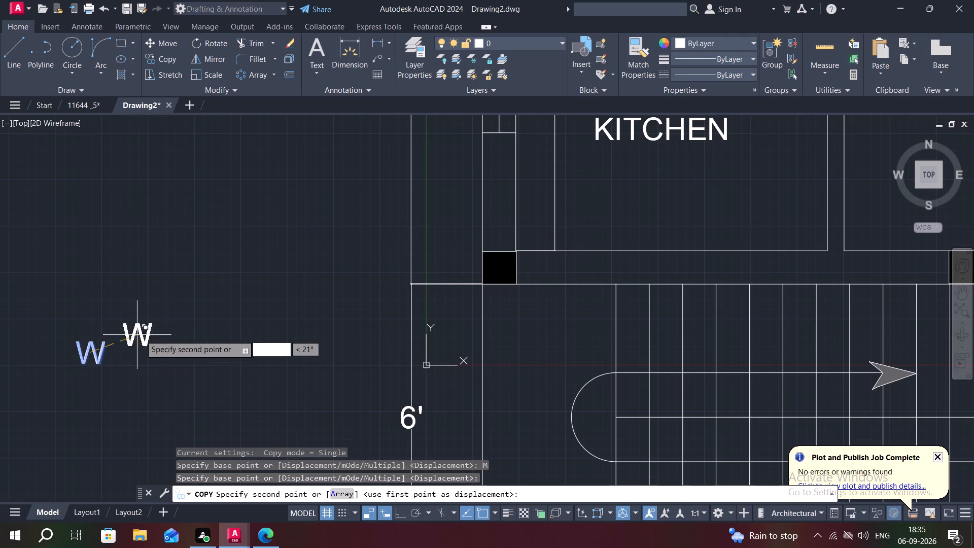
middle_click_drag(352, 326, 329, 458)
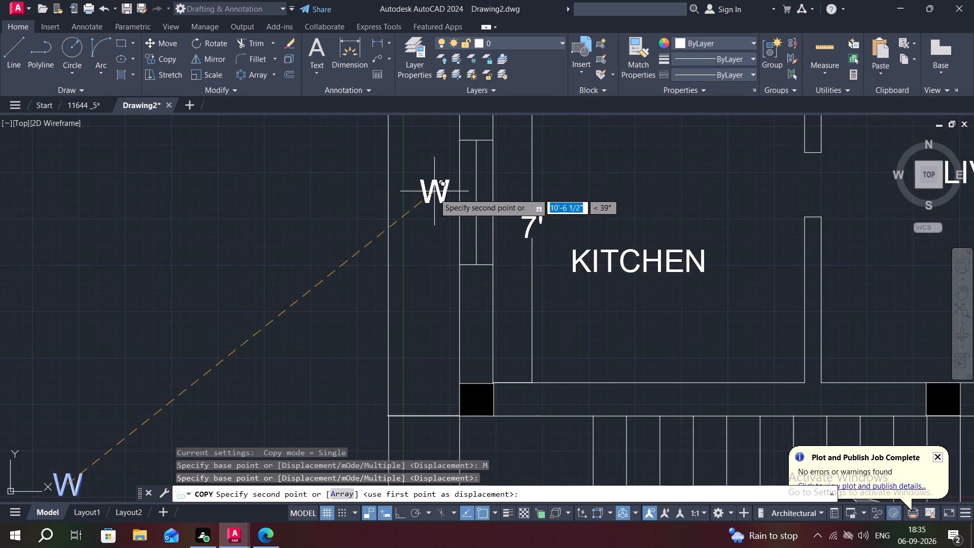
left_click(435, 196)
middle_click_drag(442, 161, 361, 440)
scroll(346, 441, "down", 2)
scroll(401, 291, "down", 1)
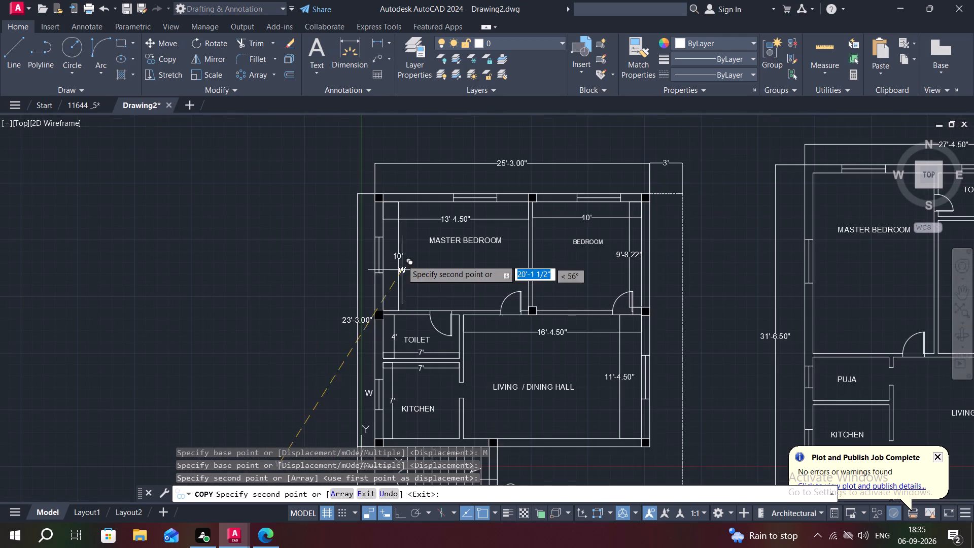
left_click(367, 253)
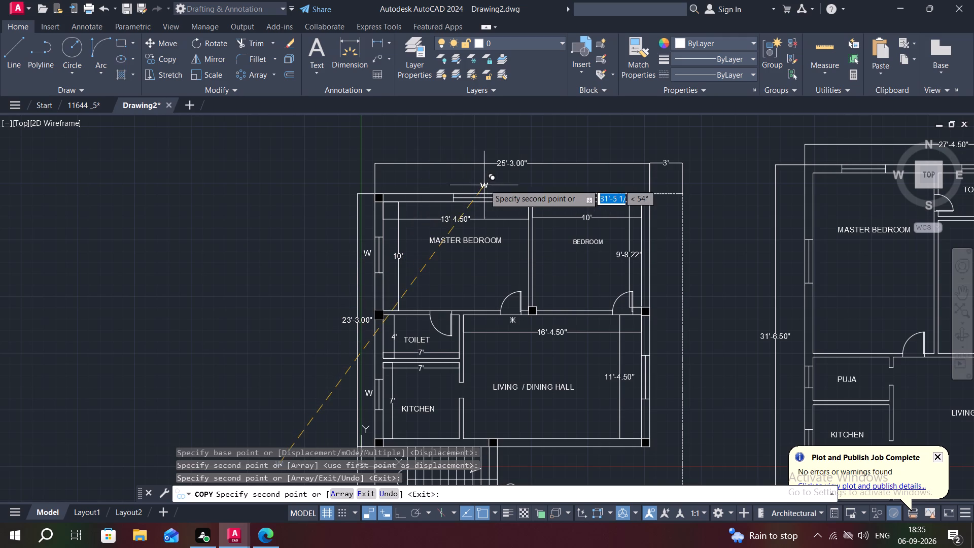
left_click(482, 188)
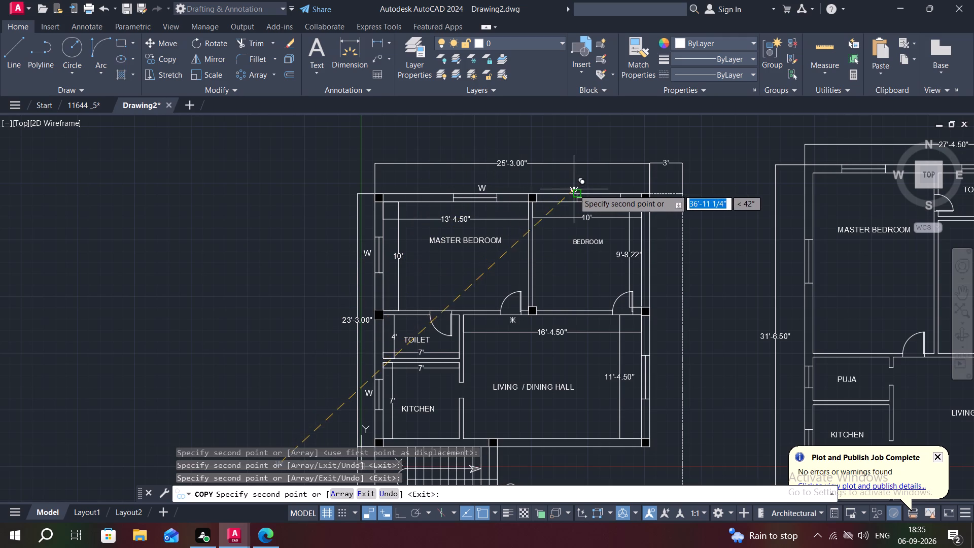
left_click(598, 188)
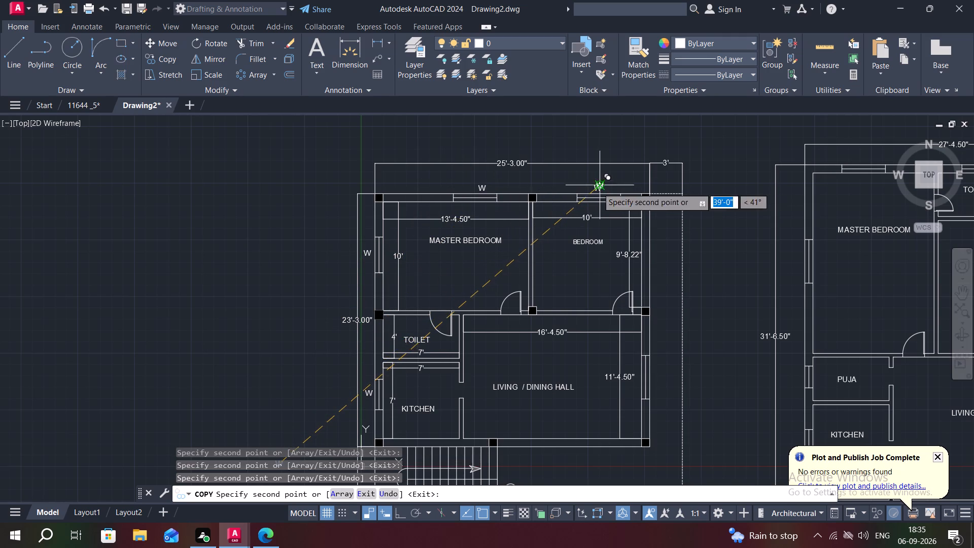
left_click(657, 375)
Place W copies beside the second plan's left outer wall windows at the master bedroom, puja room and kitchen.
middle_click_drag(768, 348, 724, 302)
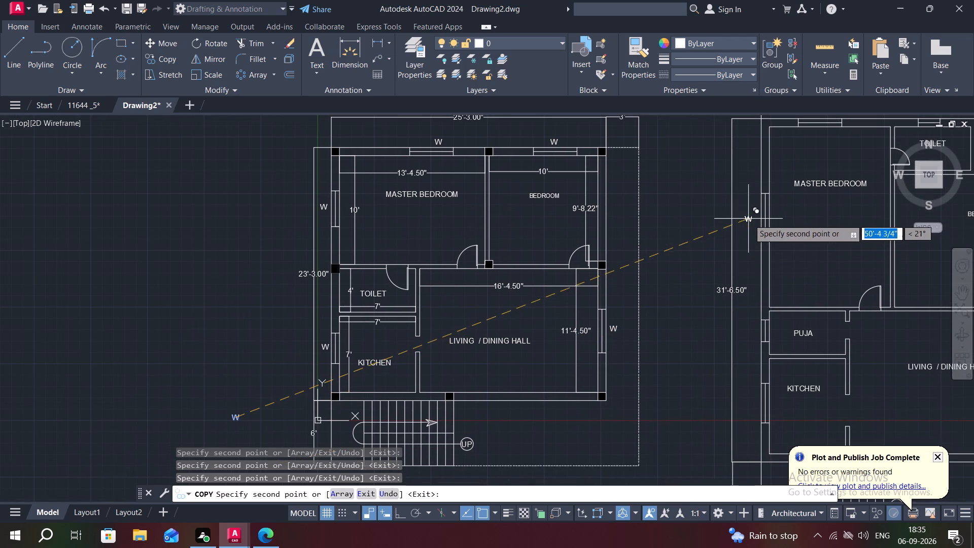
left_click(753, 213)
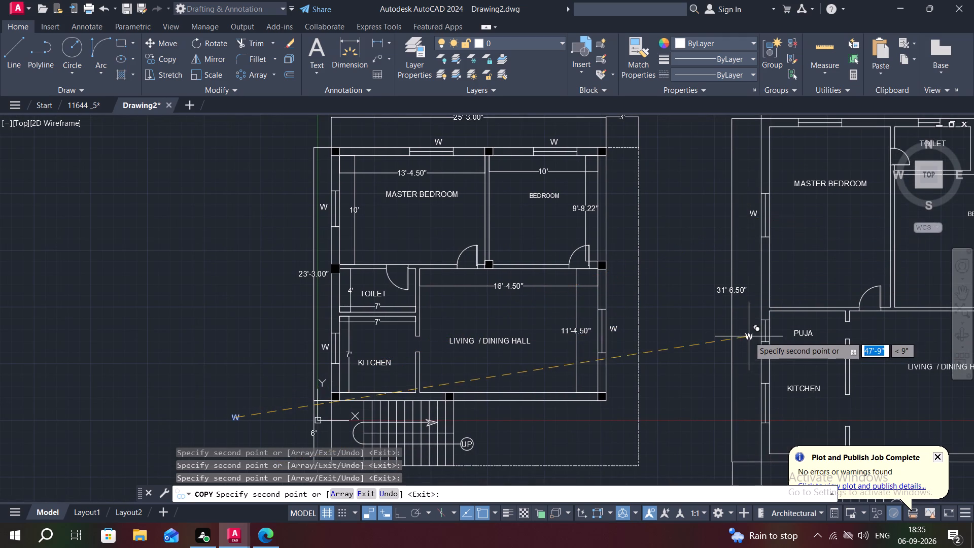
left_click(753, 332)
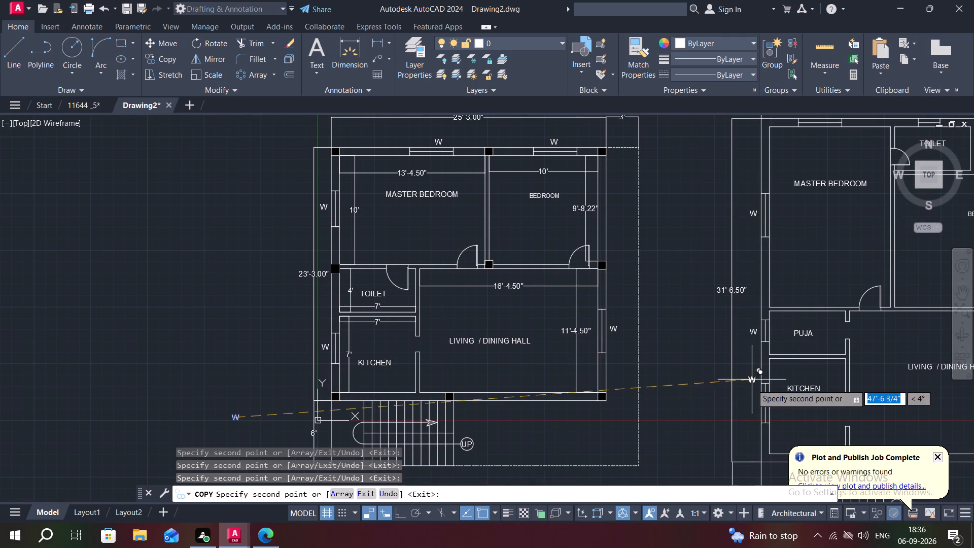
left_click(754, 406)
Place W copies at the second plan's upper windows of the master bedroom and adjacent toilet, and right wall windows of the bedroom and living/dining hall.
middle_click_drag(722, 371, 344, 485)
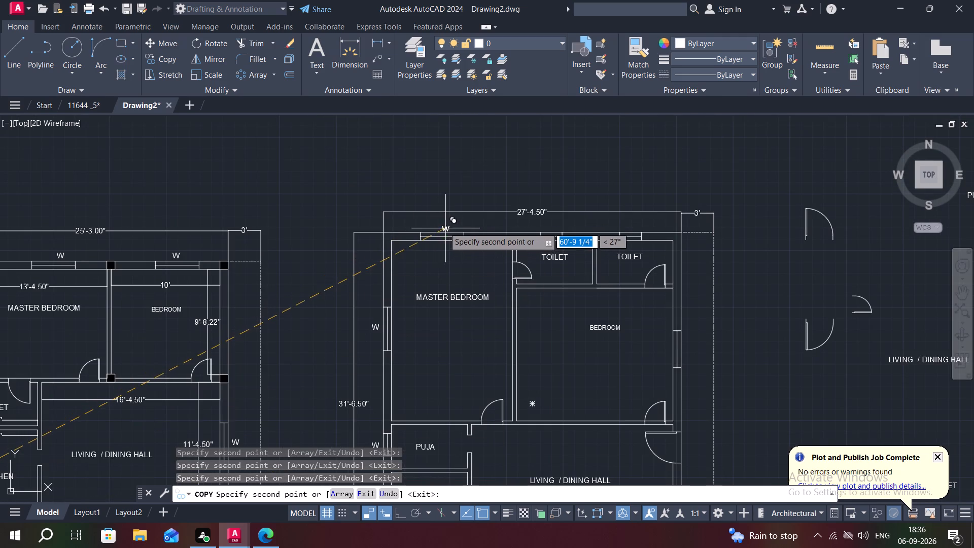
left_click(443, 224)
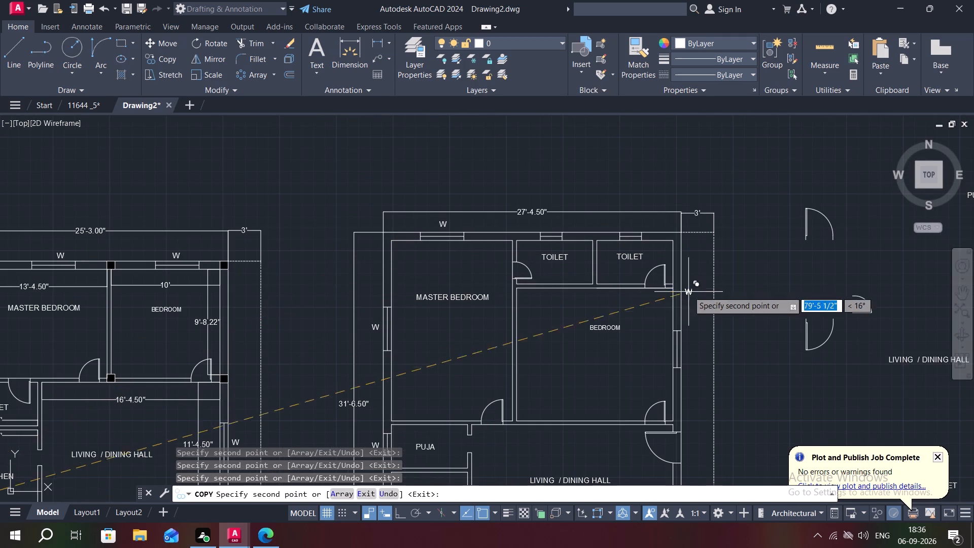
left_click(549, 225)
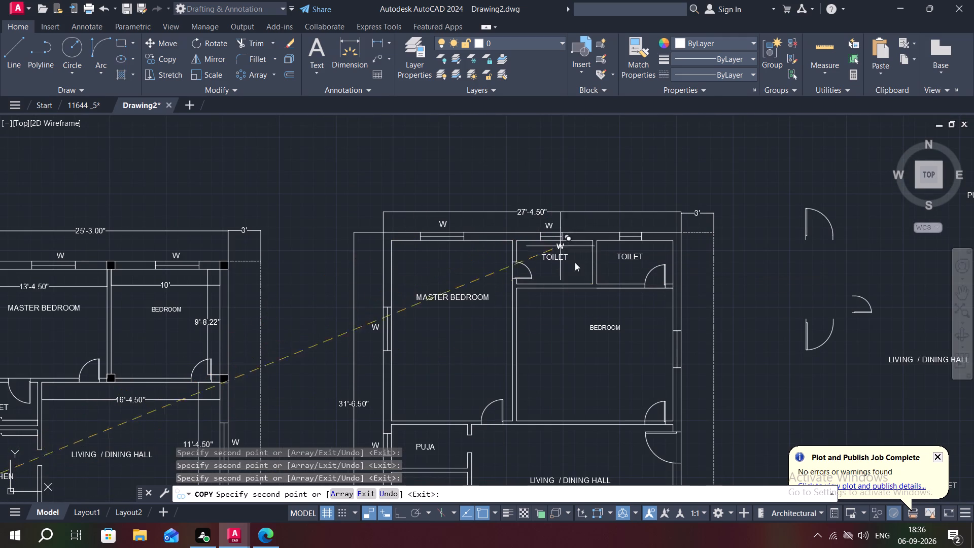
left_click(689, 347)
middle_click_drag(691, 373, 665, 324)
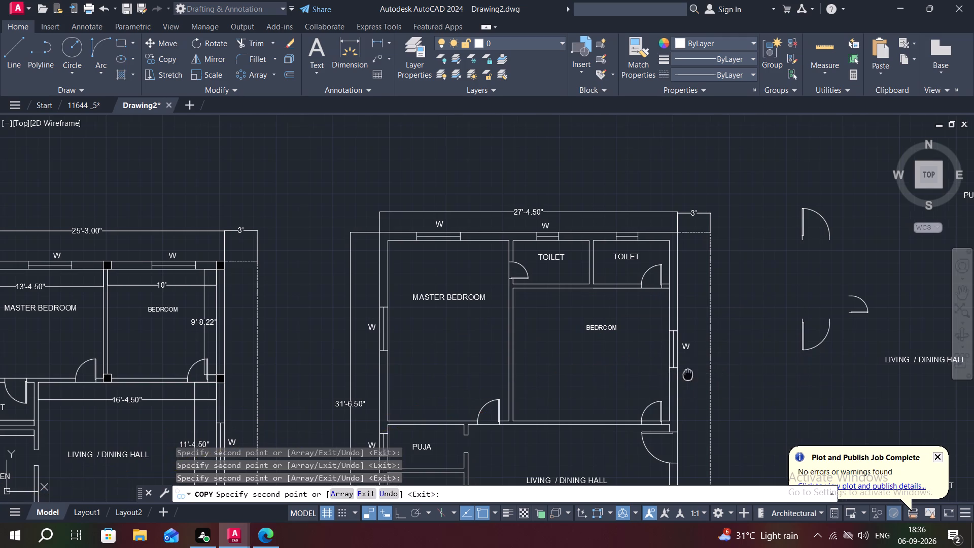
middle_click_drag(635, 405, 569, 244)
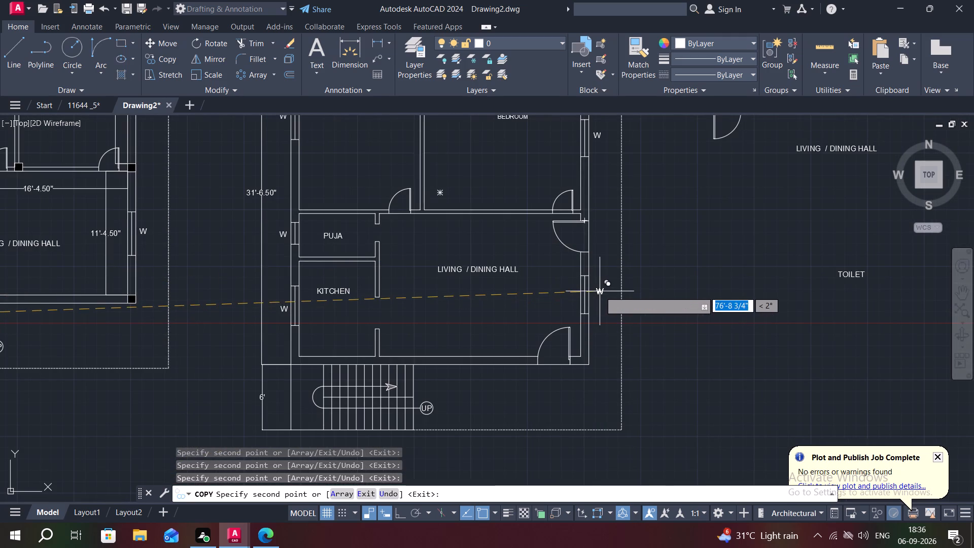
left_click(598, 294)
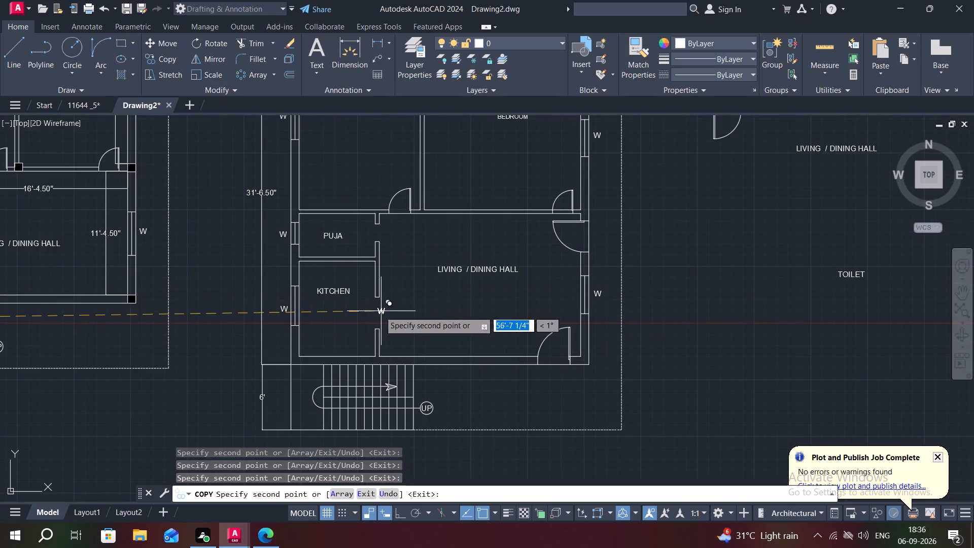
Place a W copy at the second plan's kitchen opening and change its text to O.
left_click(376, 313)
key("Escape")
double_click(377, 313)
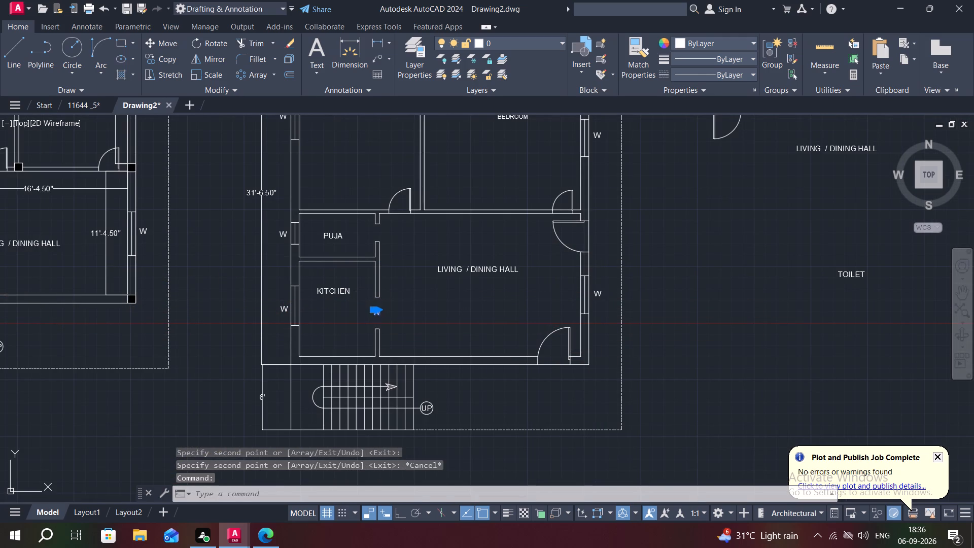
scroll(377, 313, "up", 3)
key("BackSpace")
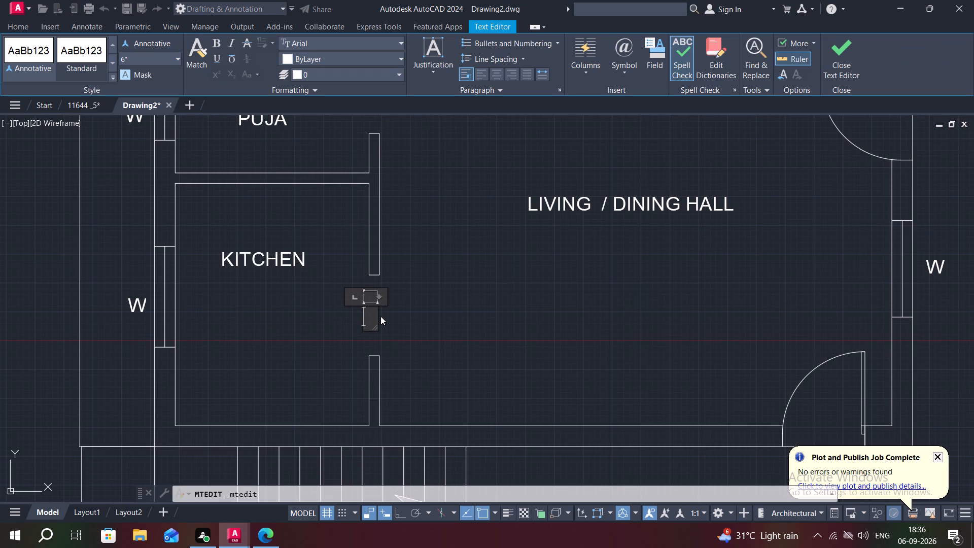
key("o")
left_click(338, 334)
scroll(389, 328, "down", 2)
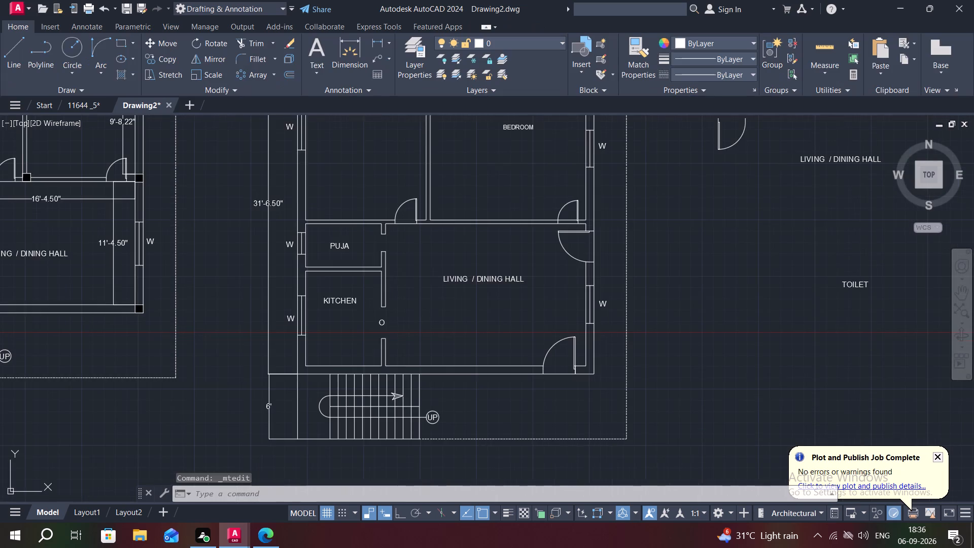
Change the W label above the second plan's toilet adjoining the master bedroom to V.
middle_click_drag(423, 273, 415, 443)
scroll(452, 199, "up", 2)
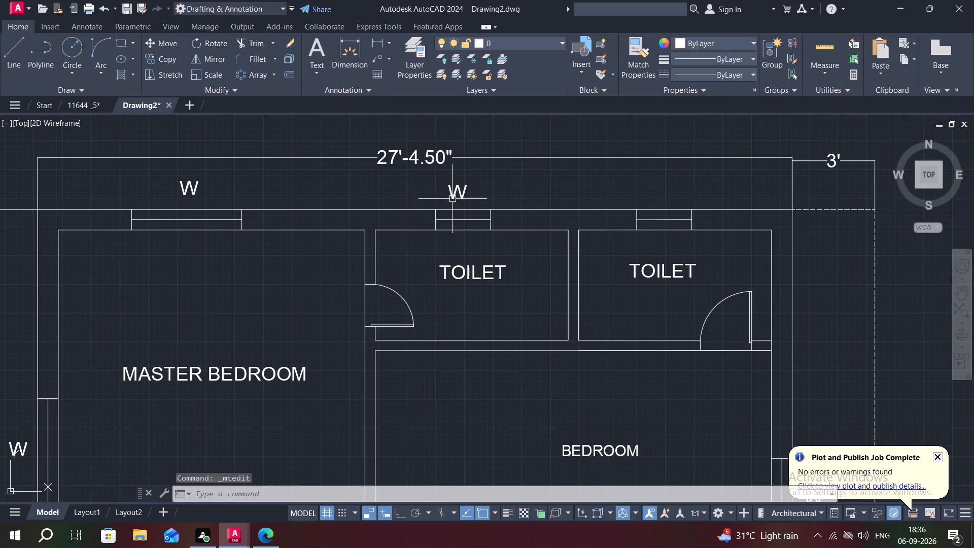
double_click(460, 190)
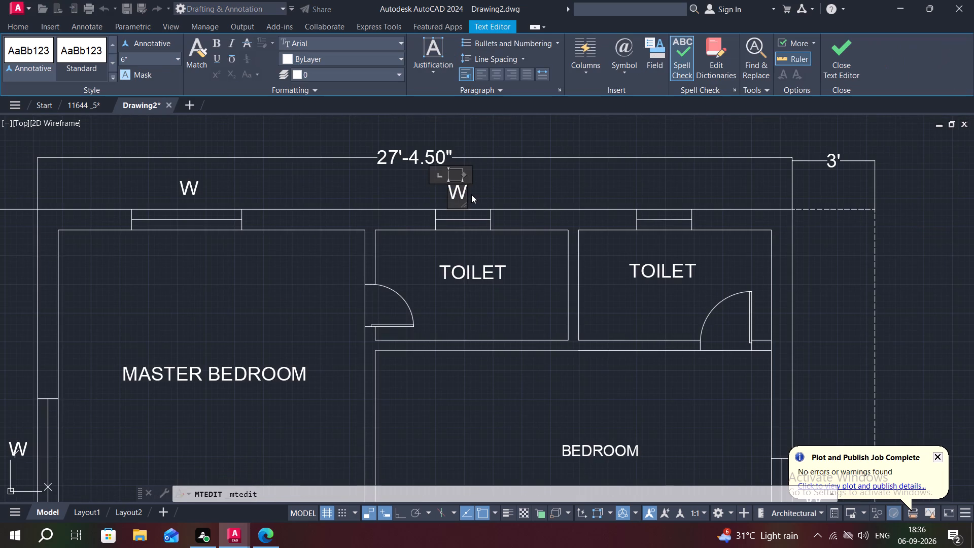
key("BackSpace")
key("v")
left_click(483, 194)
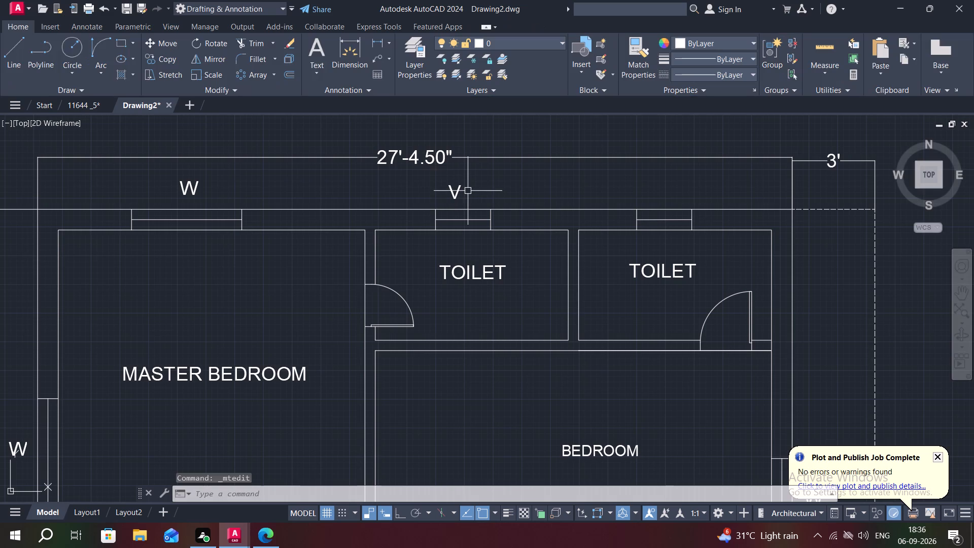
key("v")
key("Escape")
Copy the V label to above the window of the second plan's other toilet.
type("CO")
key("space")
left_click(459, 186)
right_click(459, 186)
left_click(460, 187)
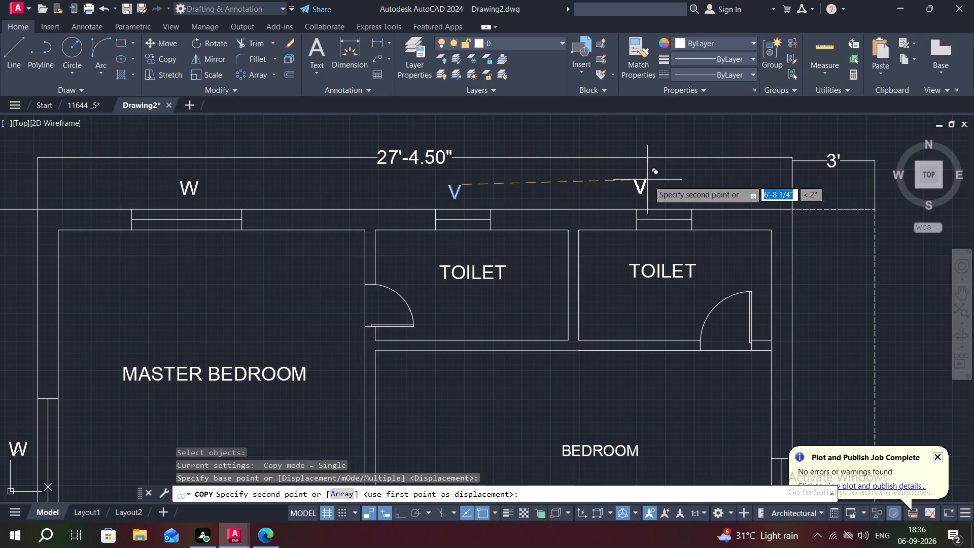
left_click(670, 188)
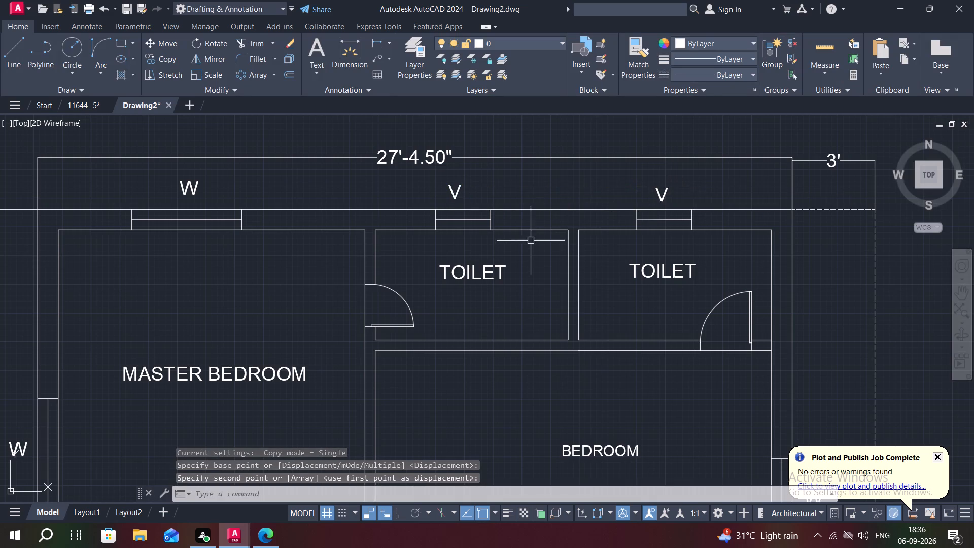
Erase all the leftover door symbols and room labels lying to the right of the second plan.
scroll(528, 243, "down", 2)
scroll(444, 297, "down", 1)
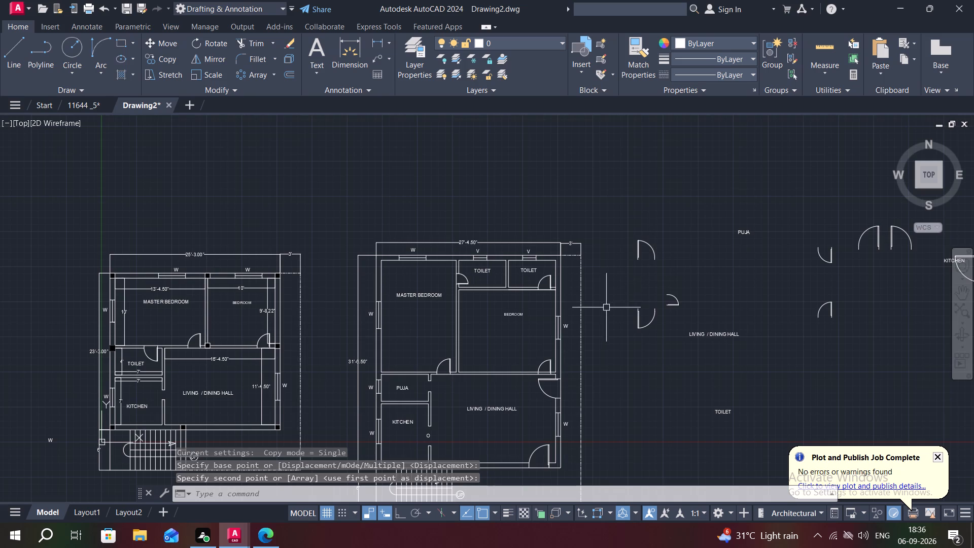
middle_click_drag(607, 308, 390, 282)
left_click(376, 131)
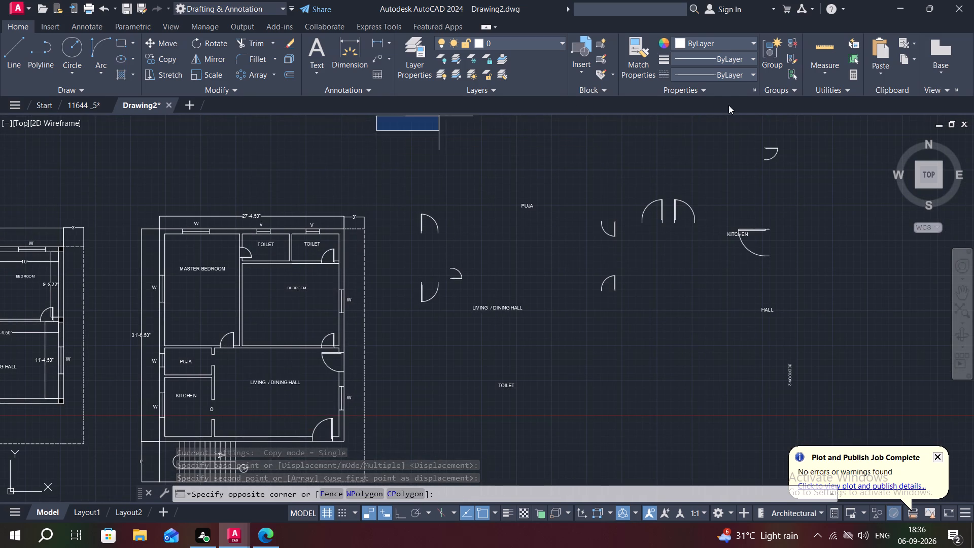
left_click(853, 426)
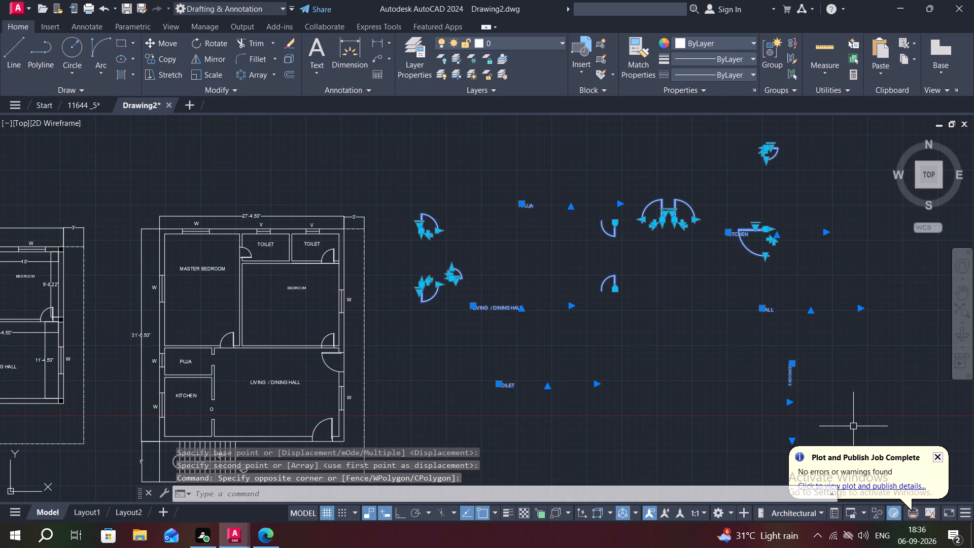
key("Delete")
Erase the stray W label outside the first plan, left of its staircase.
scroll(486, 352, "down", 1)
middle_click_drag(510, 350, 612, 347)
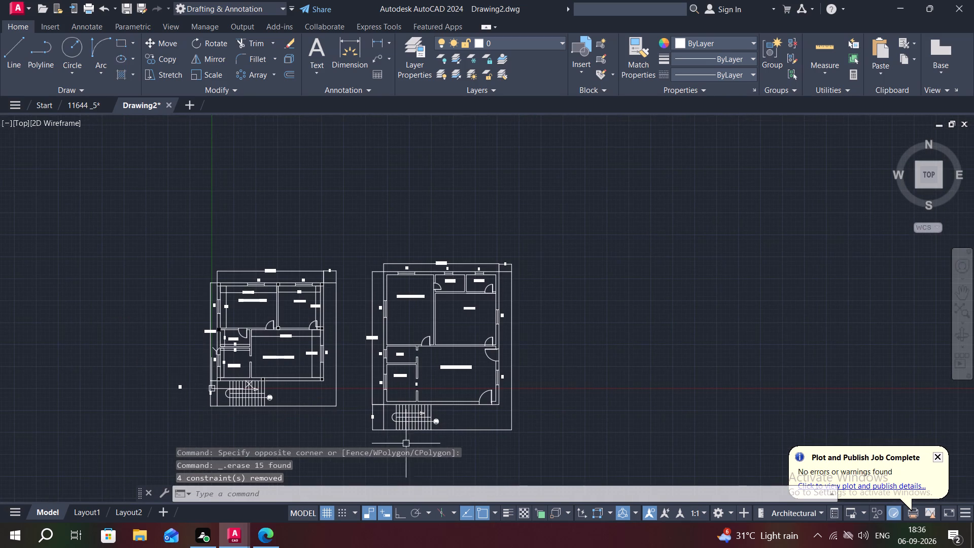
scroll(103, 404, "up", 2)
left_click(177, 315)
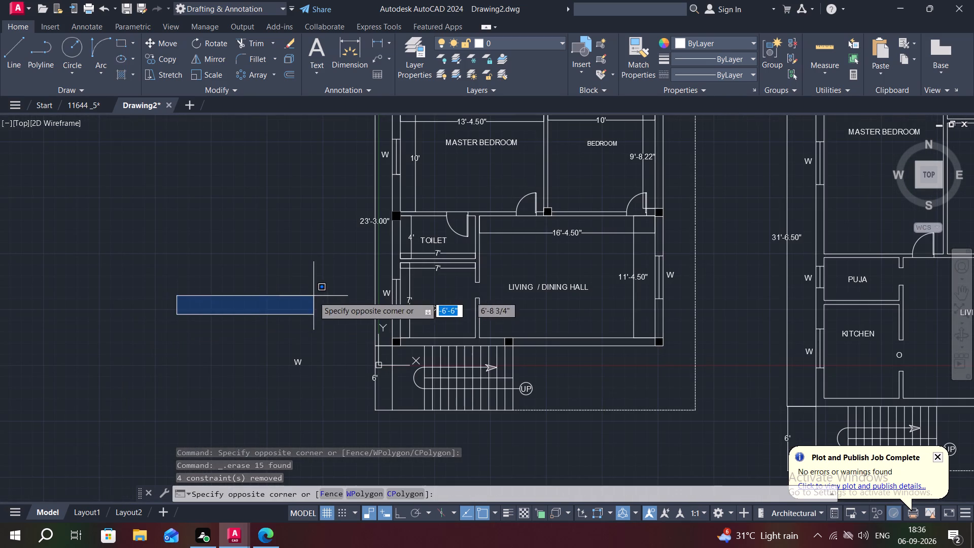
left_click(324, 453)
key("Return")
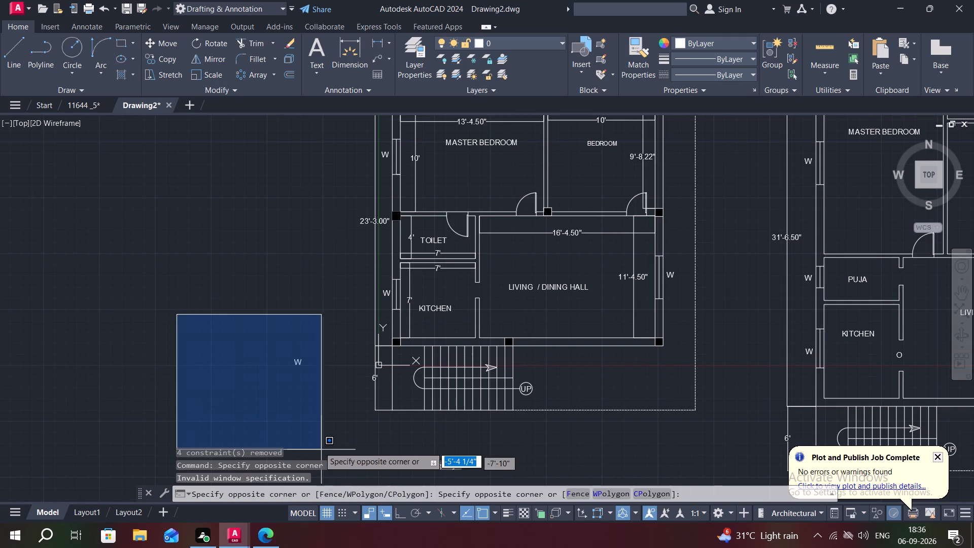
left_click(319, 436)
key("Delete")
Draw two 9" lines across the first plan's left outer wall at the toilet as the ends of a window opening.
scroll(320, 436, "down", 2)
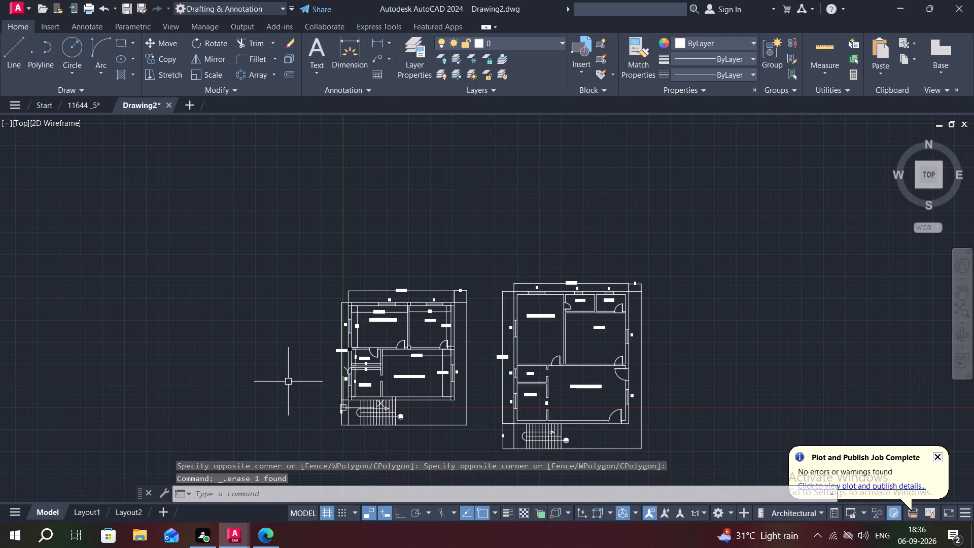
scroll(389, 342, "up", 2)
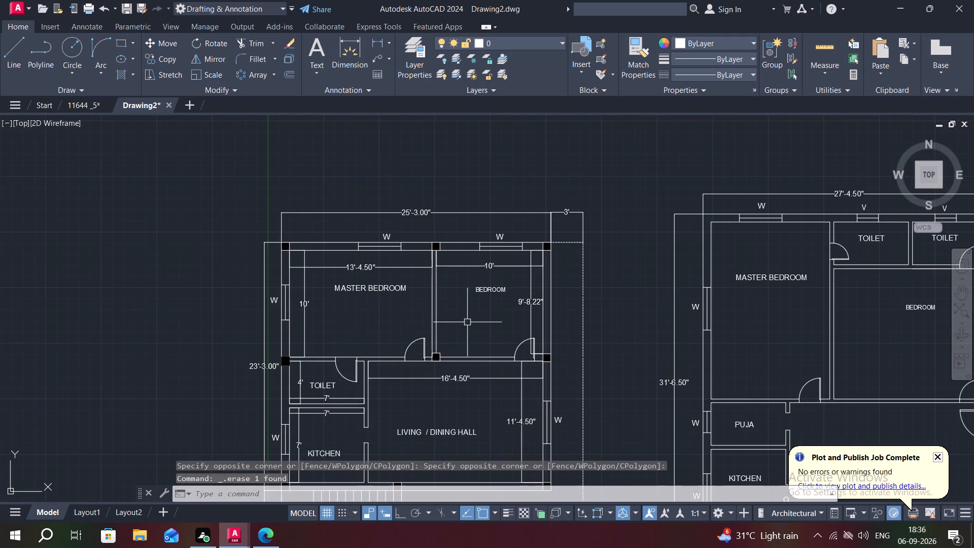
middle_click_drag(456, 381, 449, 310)
scroll(273, 311, "up", 2)
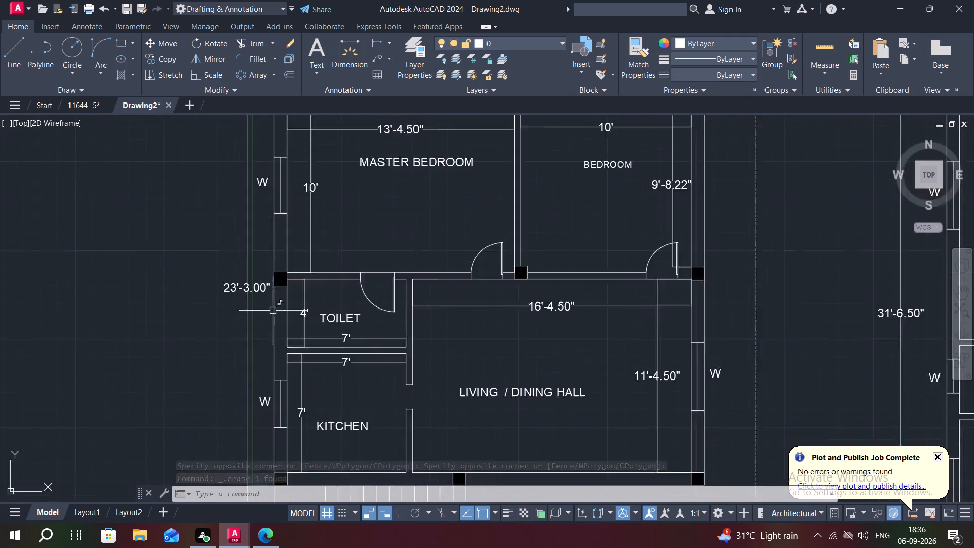
scroll(273, 311, "up", 1)
key("l")
key("space")
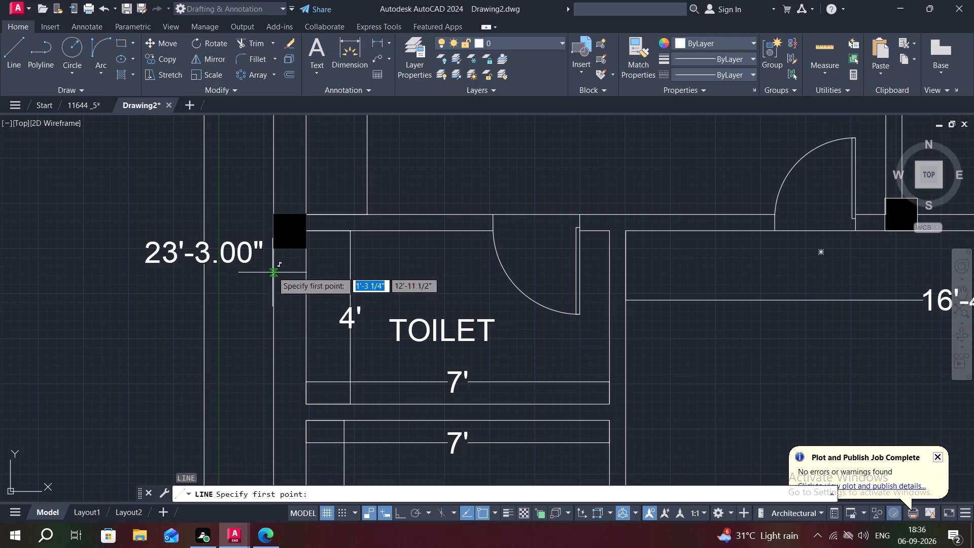
left_click(271, 269)
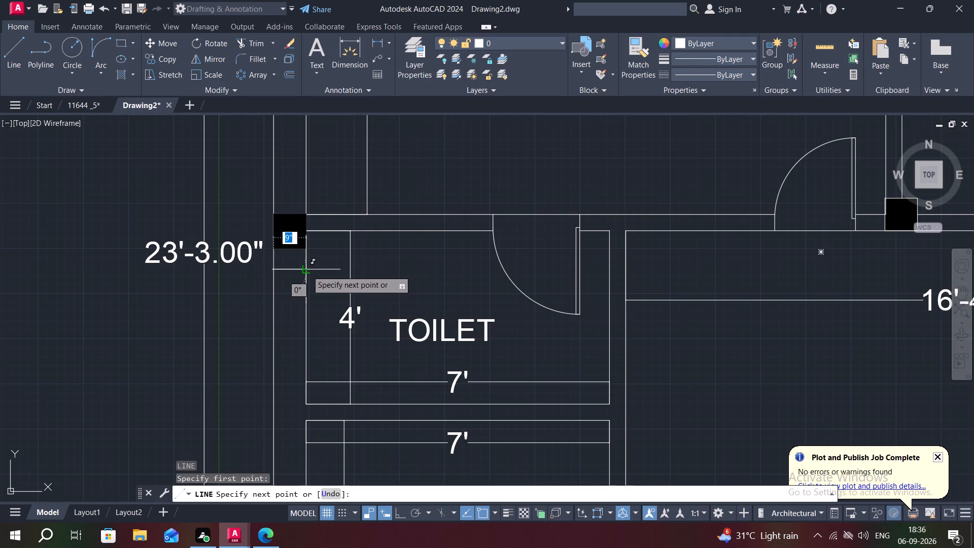
left_click(307, 270)
key("Escape")
key("l")
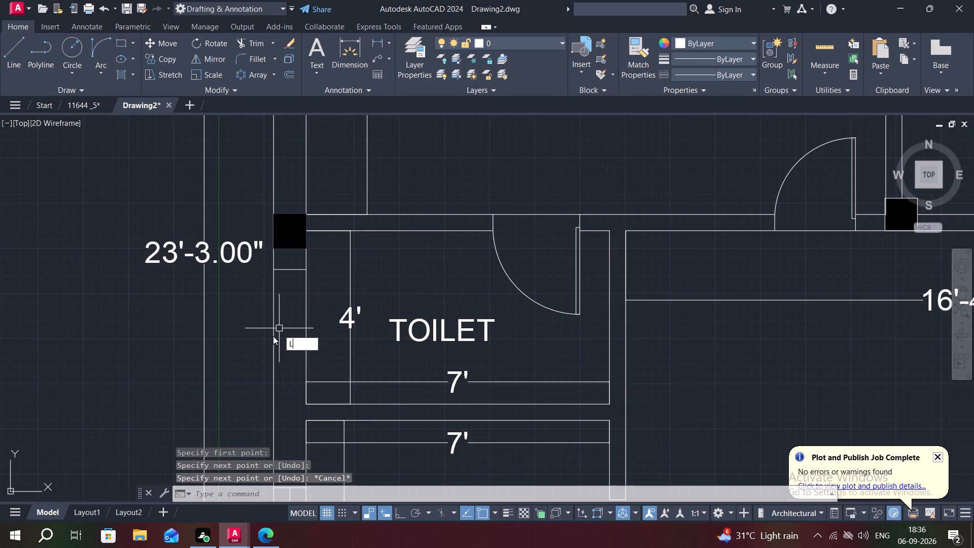
key("space")
left_click(272, 339)
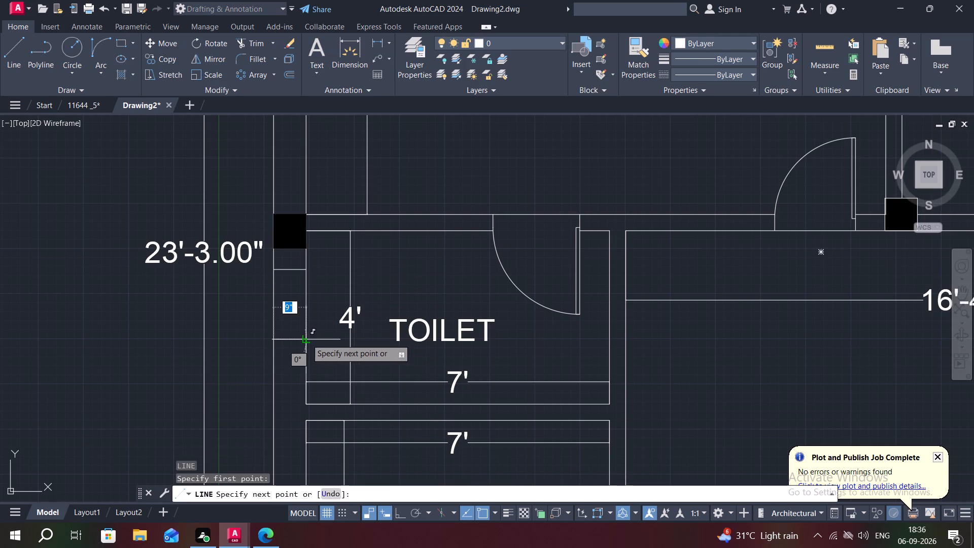
left_click(306, 339)
key("Escape")
key("Escape")
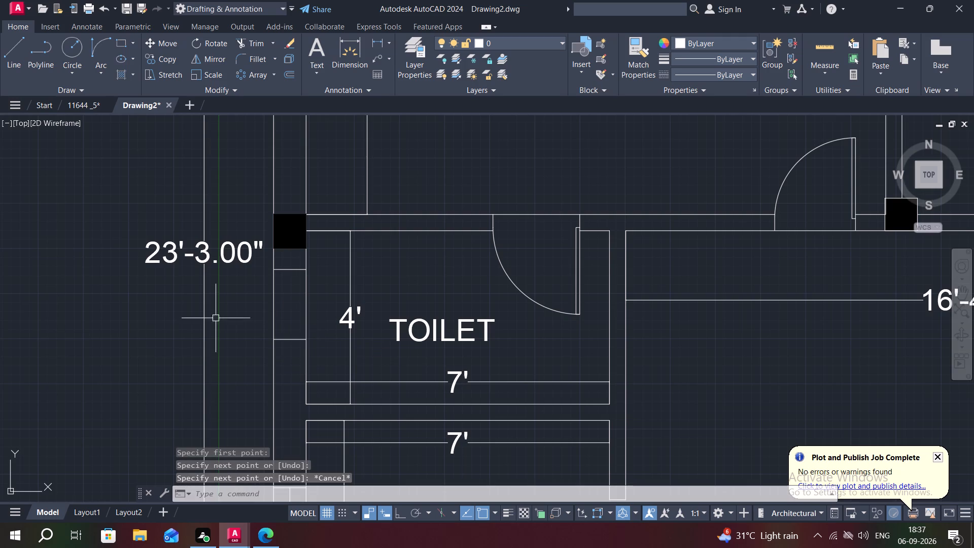
Draw the window's centre line between the midpoints of the two end lines in the first plan's toilet wall.
key("l")
key("space")
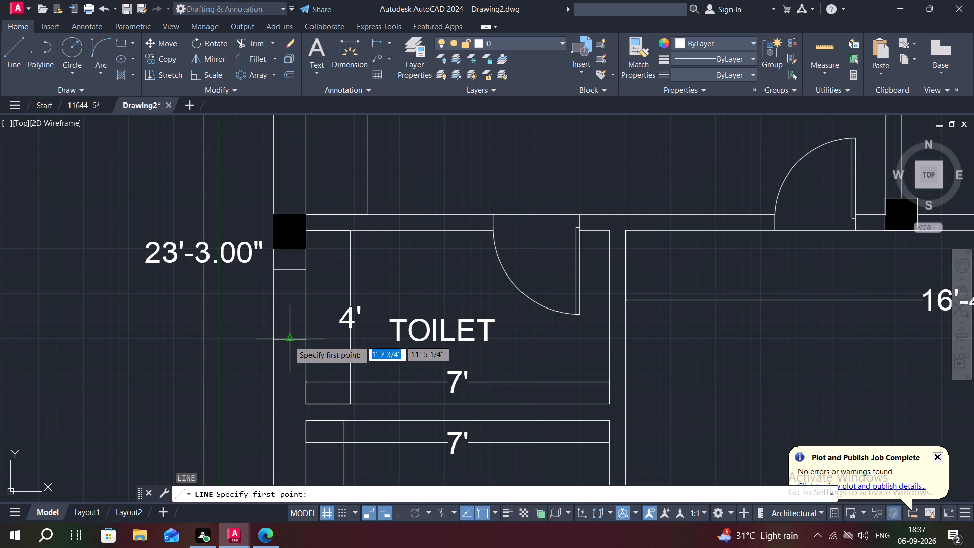
left_click(288, 342)
left_click(288, 272)
key("Escape")
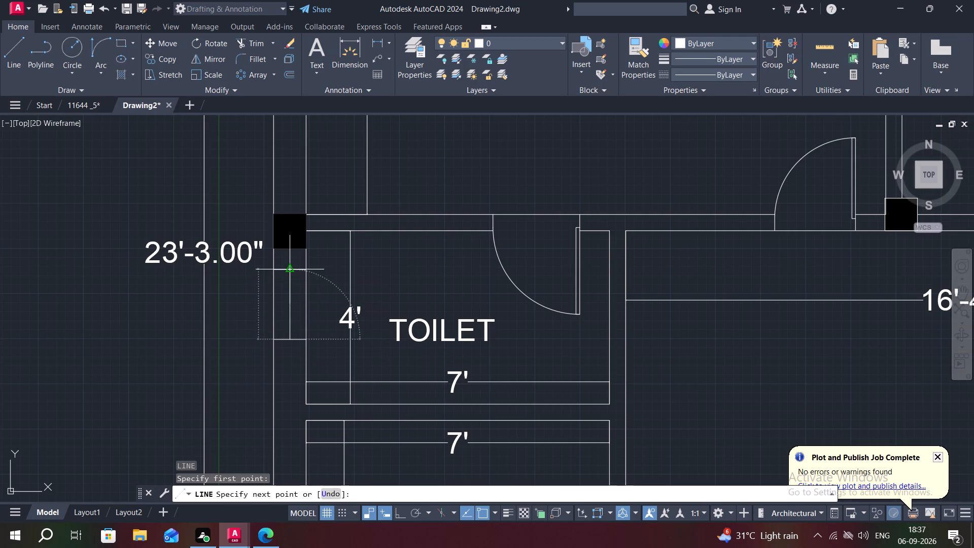
key("Escape")
key("Escape")
key("Escape")
key("Escape")
Copy a V label from the second plan to beside the first plan's toilet window.
scroll(460, 329, "down", 5)
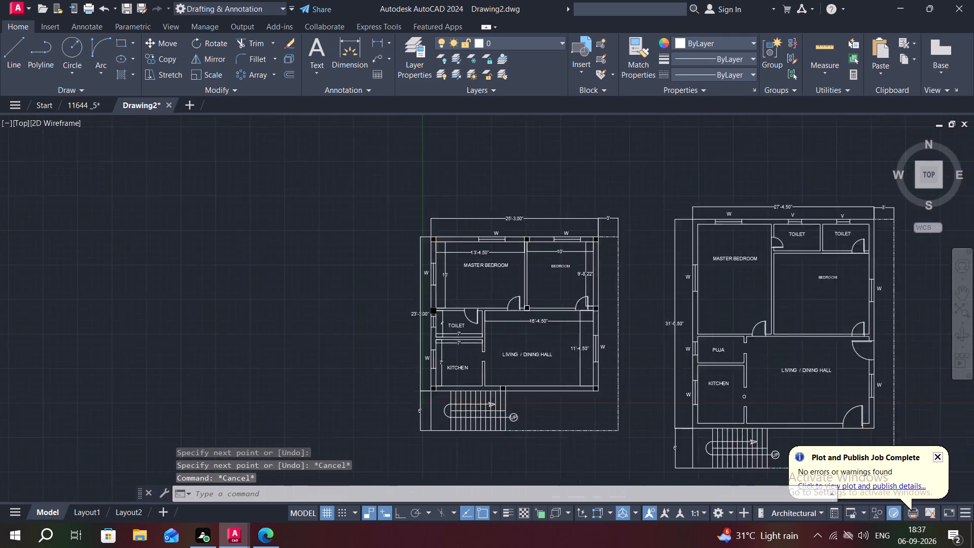
scroll(663, 250, "up", 3)
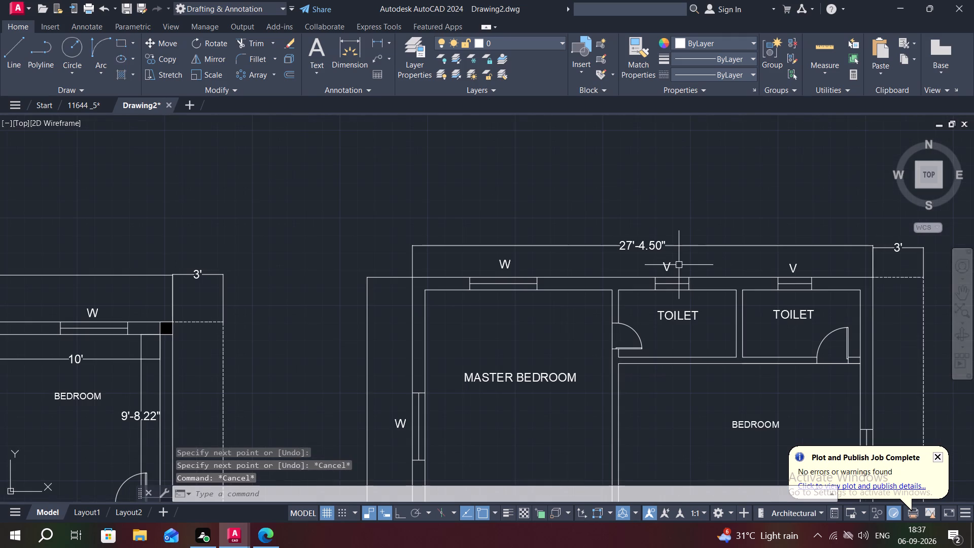
type("CO")
key("space")
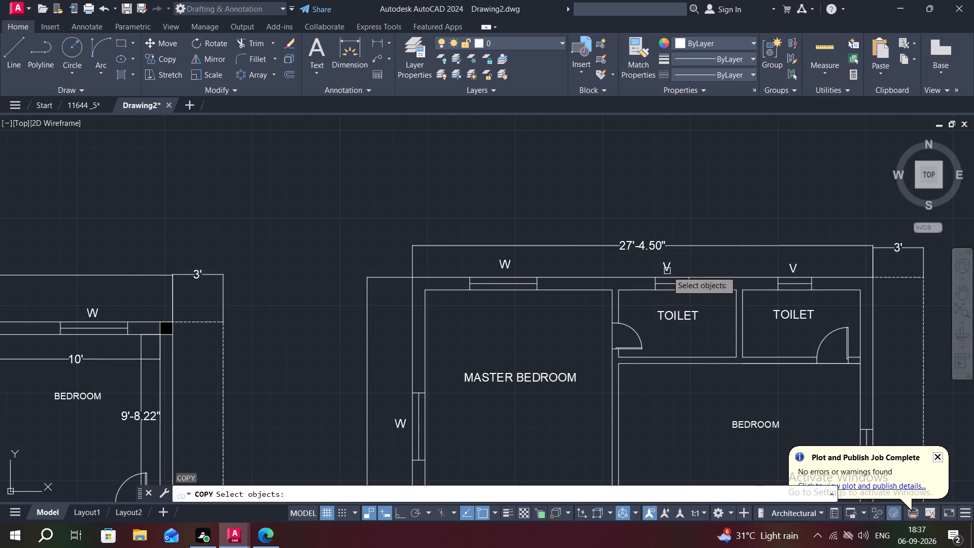
left_click(664, 268)
right_click(664, 268)
left_click(664, 268)
middle_click_drag(130, 409, 415, 110)
middle_click_drag(7, 277, 169, 268)
scroll(181, 235, "up", 4)
left_click(191, 225)
Move the V label above the second plan's toilet adjoining the master bedroom slightly right, centring it over the window.
scroll(213, 242, "down", 3)
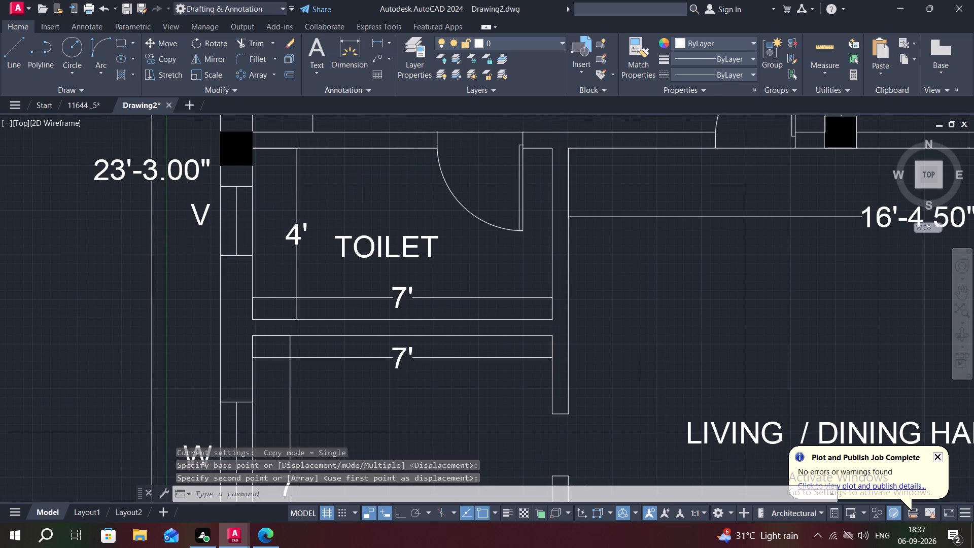
scroll(273, 241, "down", 1)
middle_click_drag(273, 241, 0, 328)
scroll(260, 217, "up", 2)
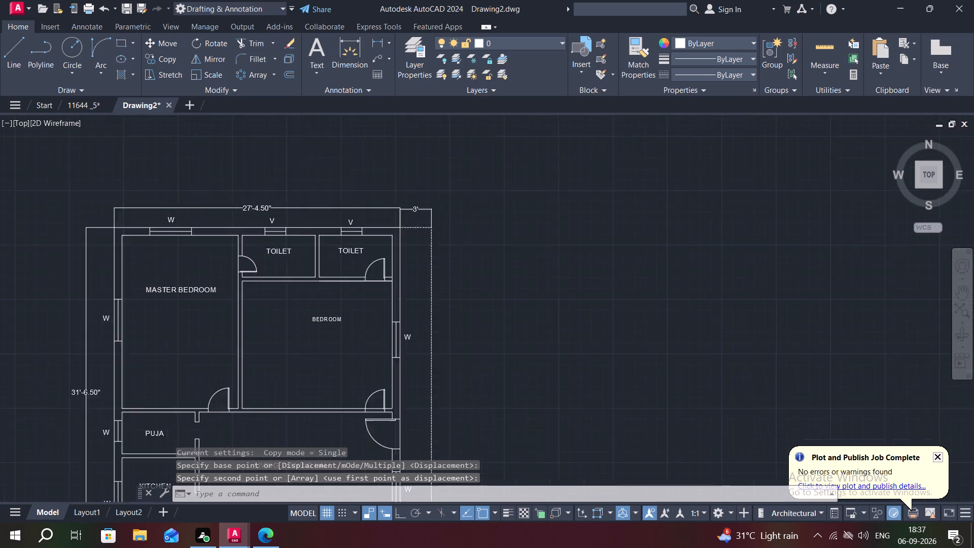
scroll(261, 217, "up", 1)
key("m")
key("space")
left_click(293, 221)
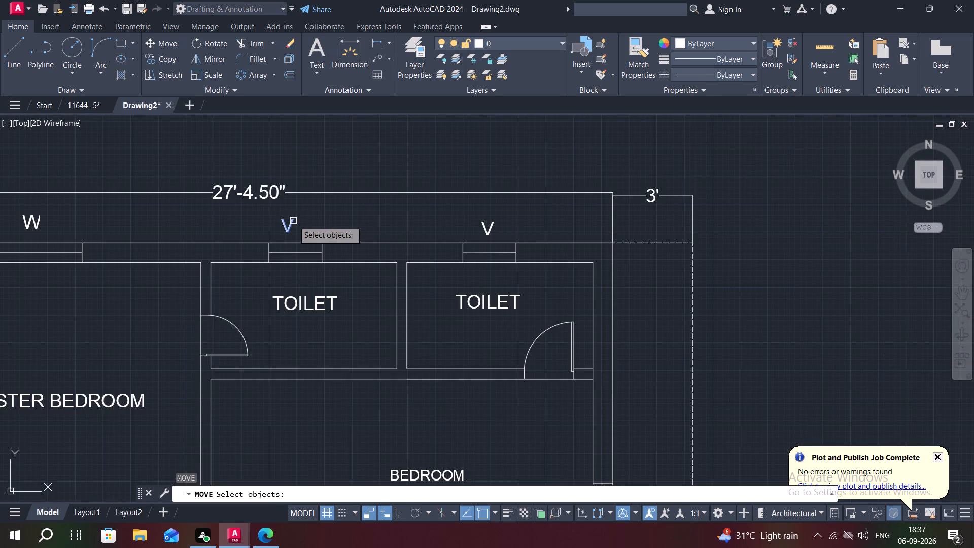
right_click(293, 221)
left_click(293, 221)
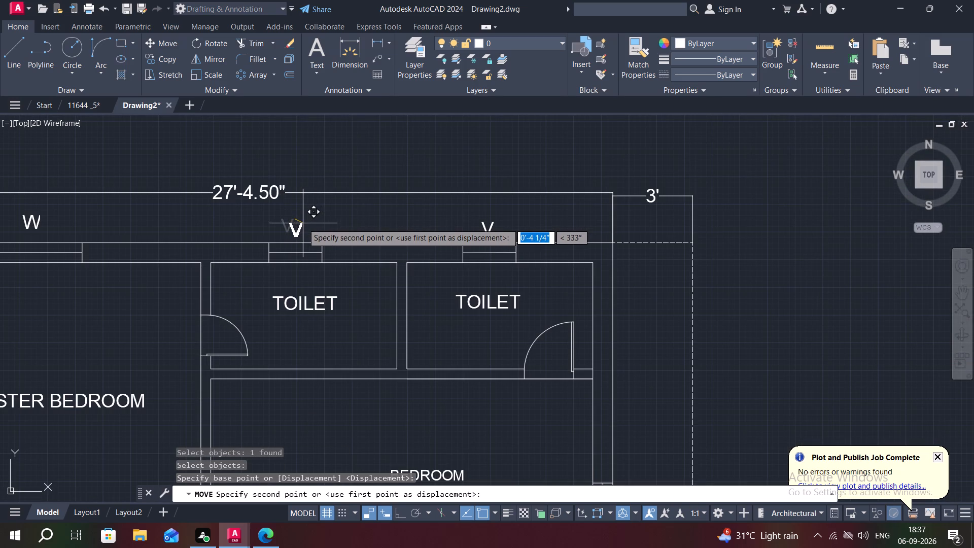
left_click(303, 223)
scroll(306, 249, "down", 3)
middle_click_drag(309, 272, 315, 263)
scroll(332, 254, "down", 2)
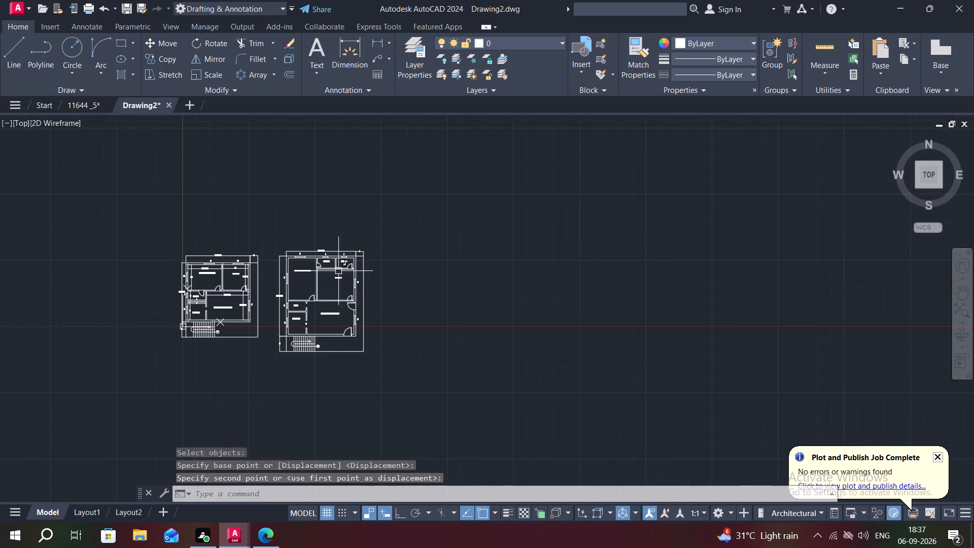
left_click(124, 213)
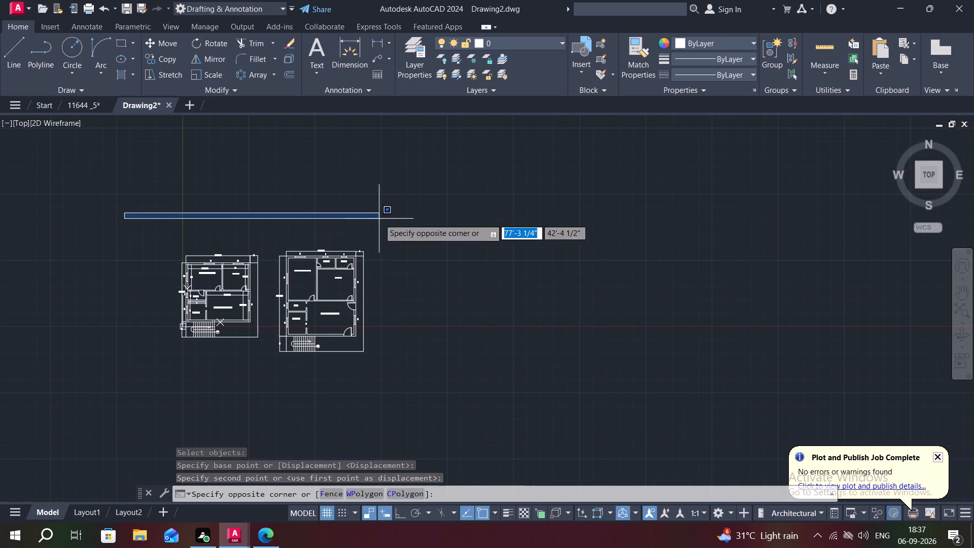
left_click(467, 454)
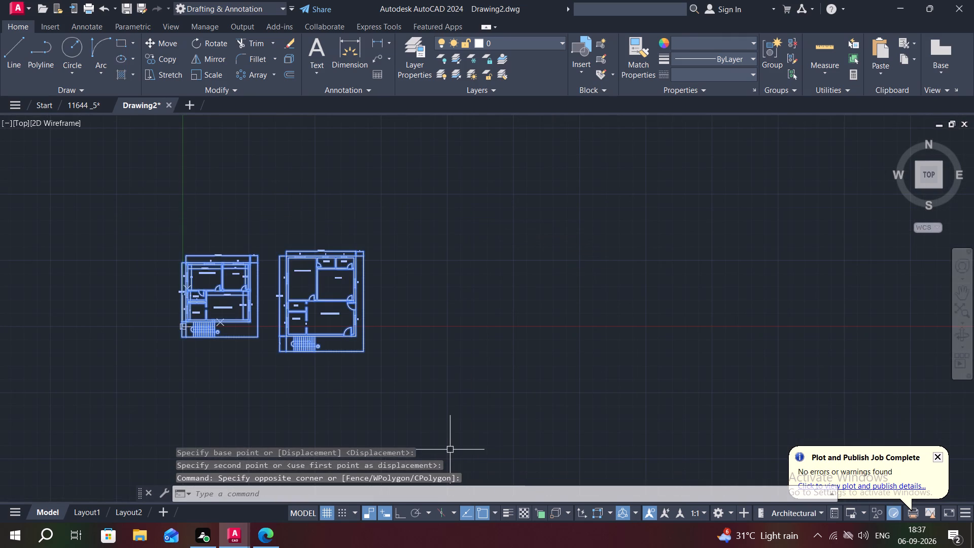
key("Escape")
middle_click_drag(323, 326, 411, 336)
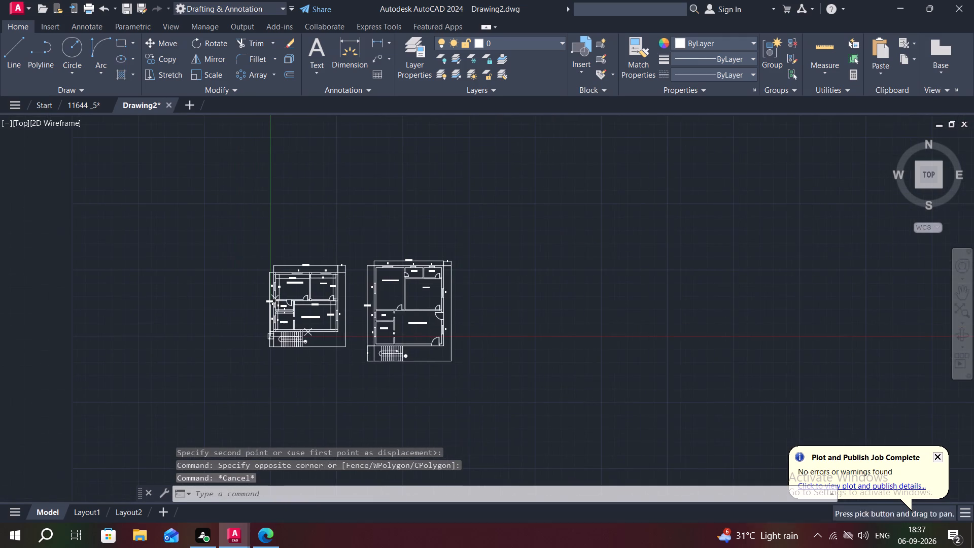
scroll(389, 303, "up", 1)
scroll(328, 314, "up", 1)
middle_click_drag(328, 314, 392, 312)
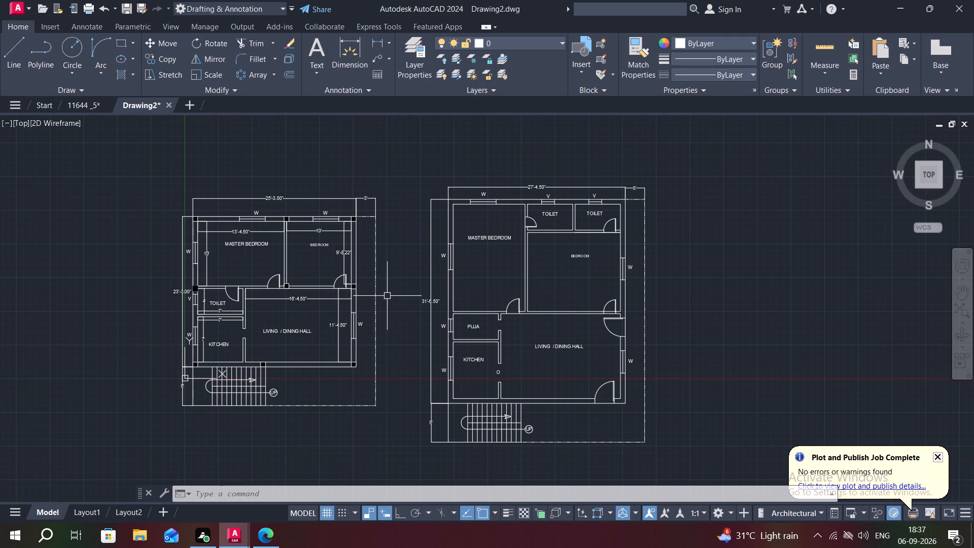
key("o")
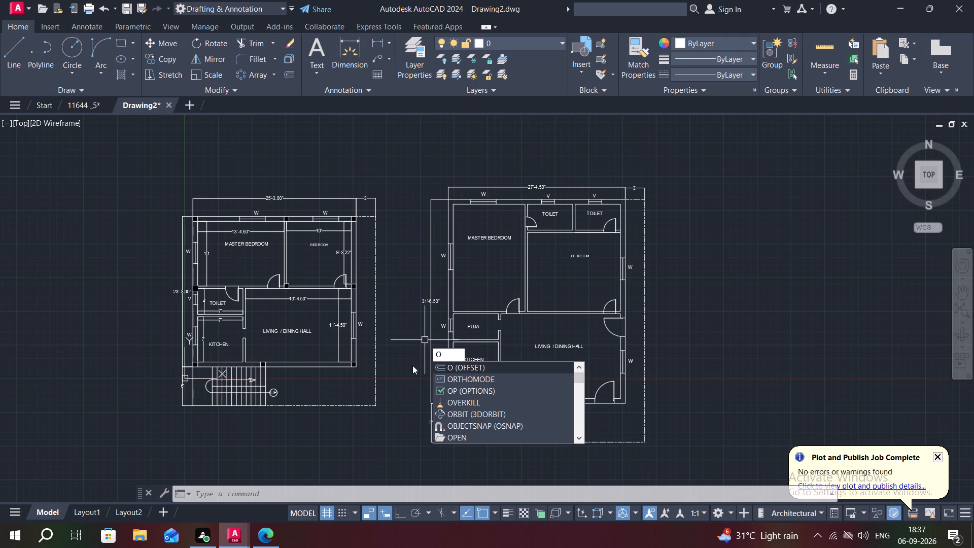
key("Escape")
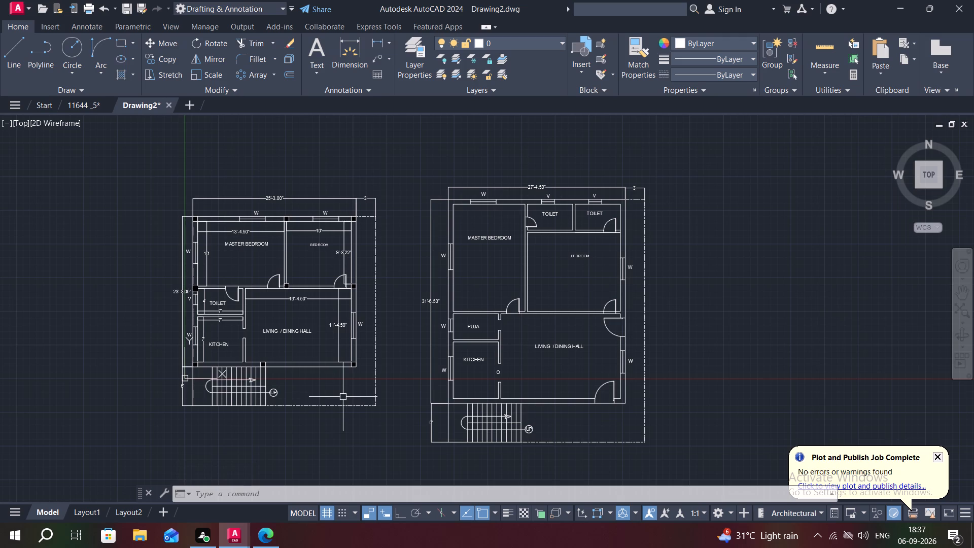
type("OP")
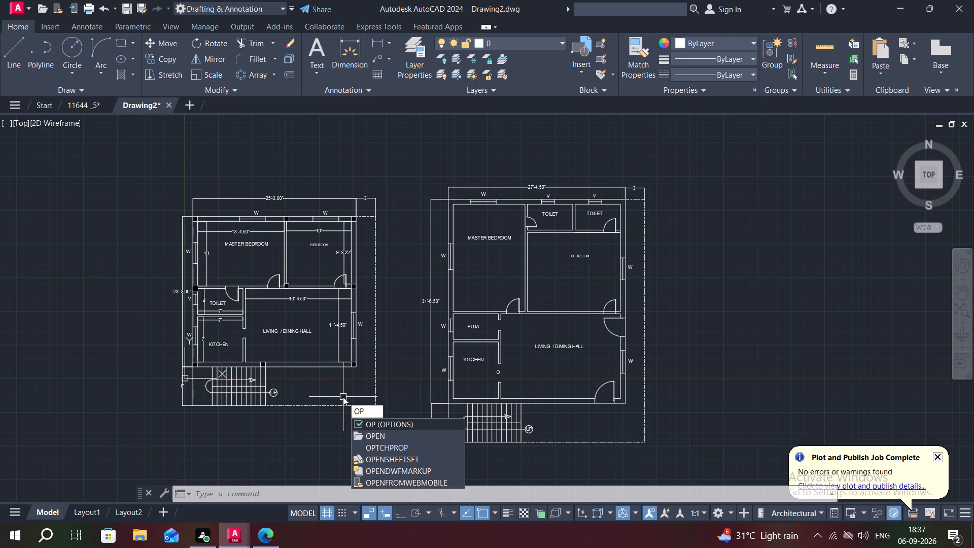
Save the drawing under the new name 11644_55 on the Desktop as an AutoCAD 2018 drawing.
left_click(136, 7)
left_click(144, 10)
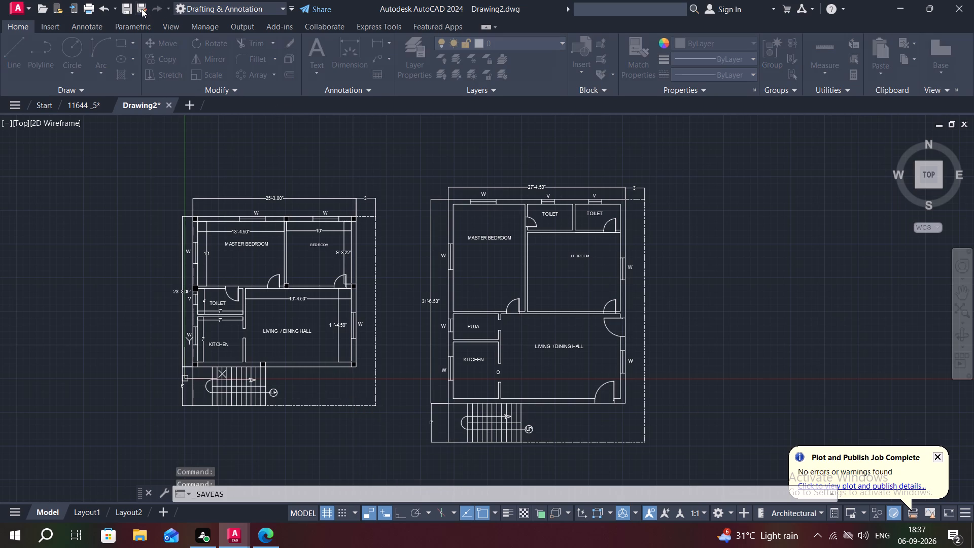
left_click(450, 384)
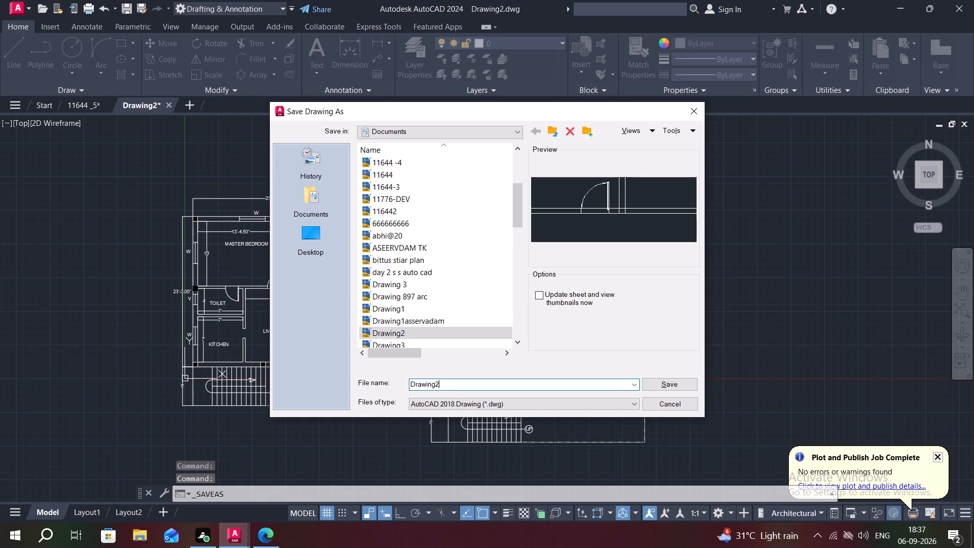
key("BackSpace")
key("BackSpace")
key("BackSpace")
key("BackSpace")
key("BackSpace")
key("BackSpace")
key("BackSpace")
key("BackSpace")
key("BackSpace")
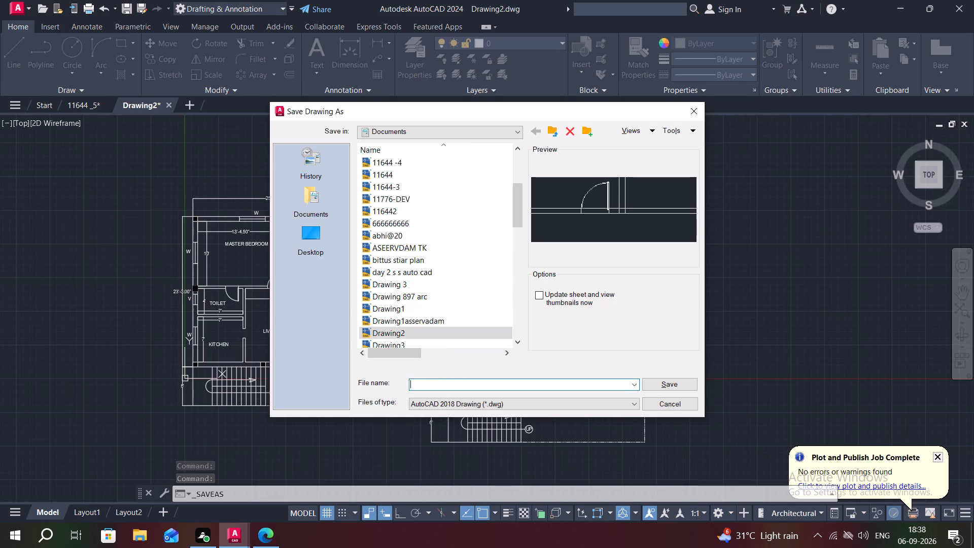
type("116")
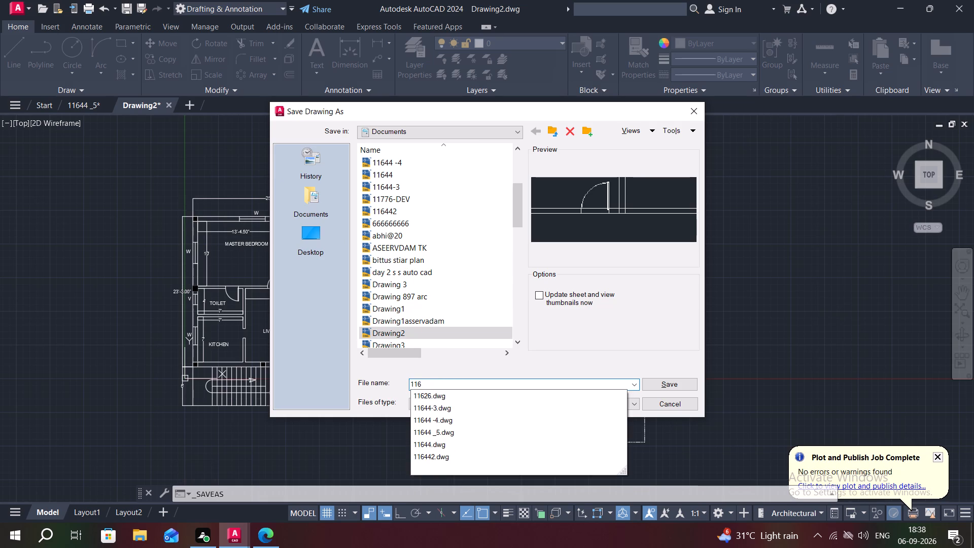
type("44")
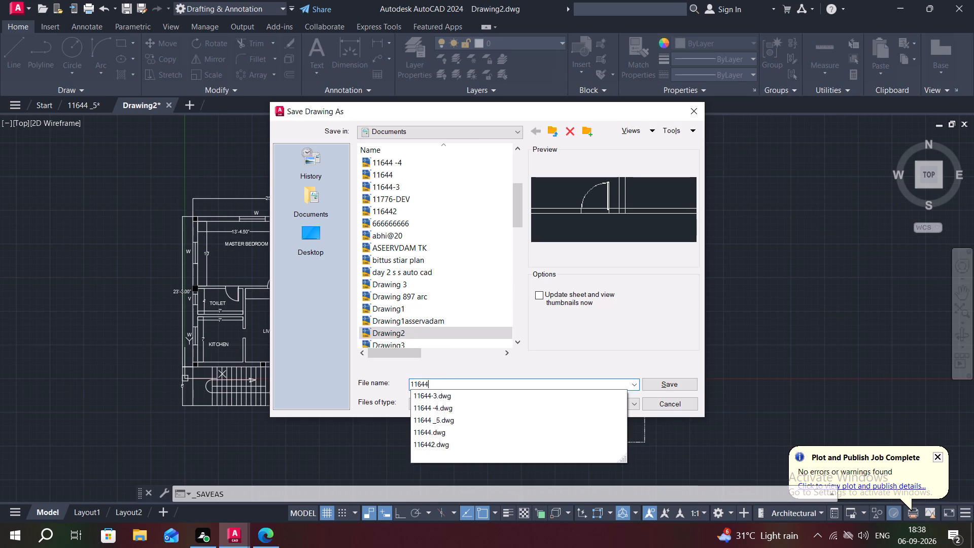
key("shift+underscore")
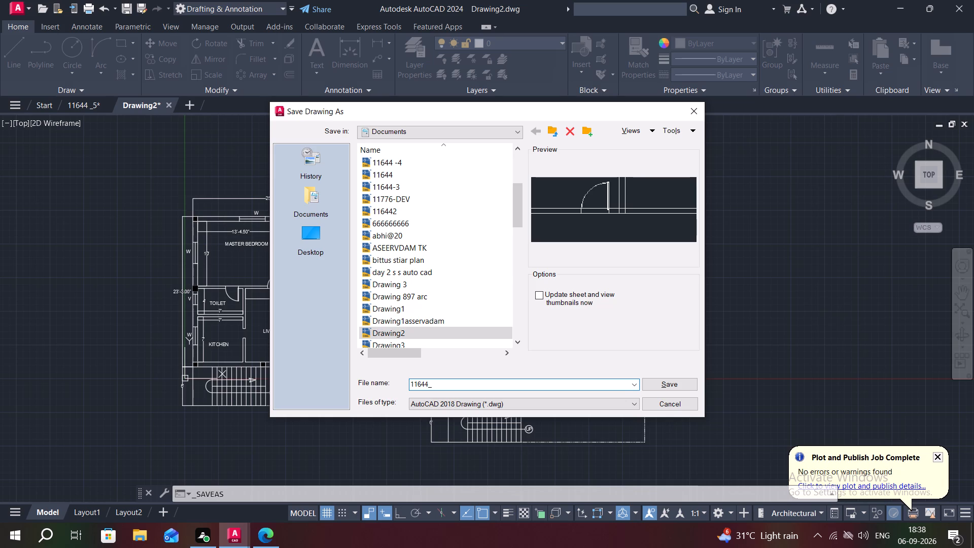
type("55")
left_click(326, 248)
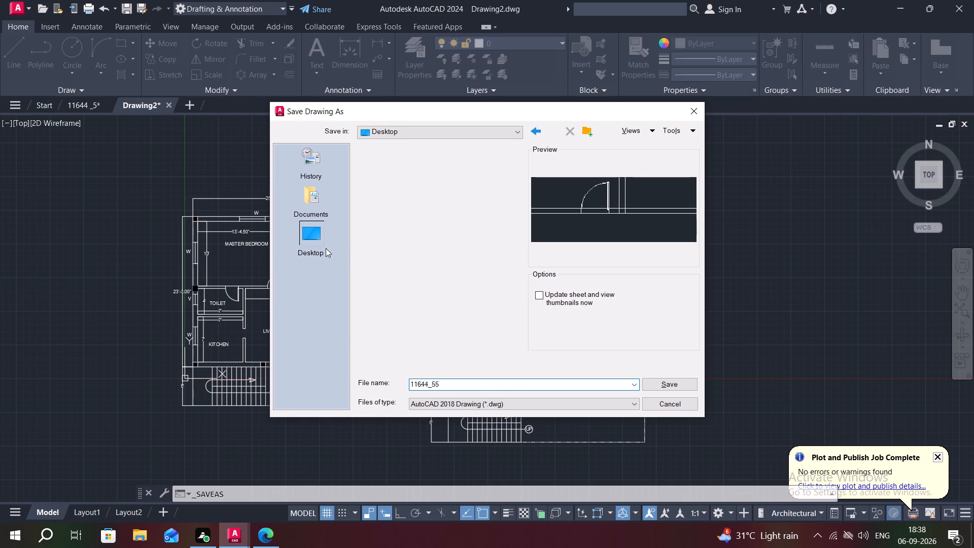
left_click(669, 387)
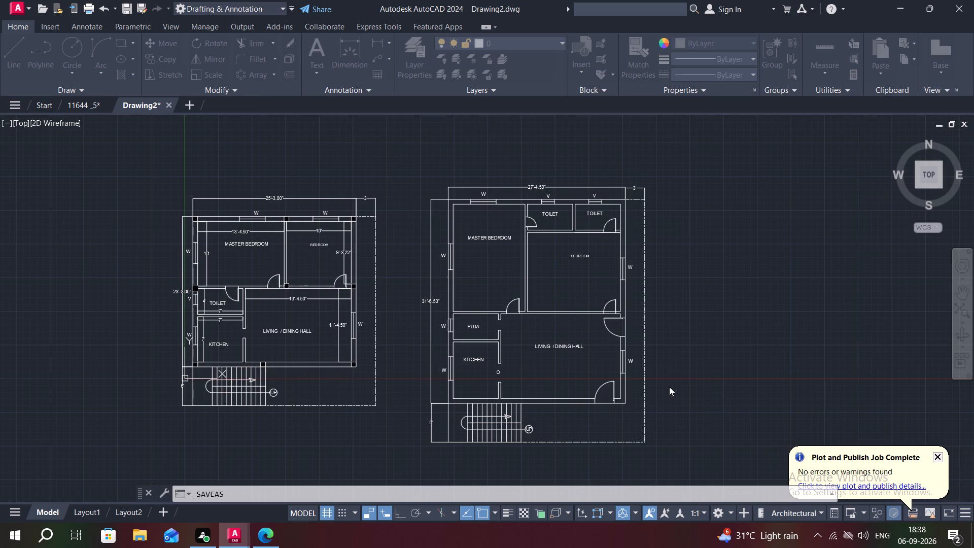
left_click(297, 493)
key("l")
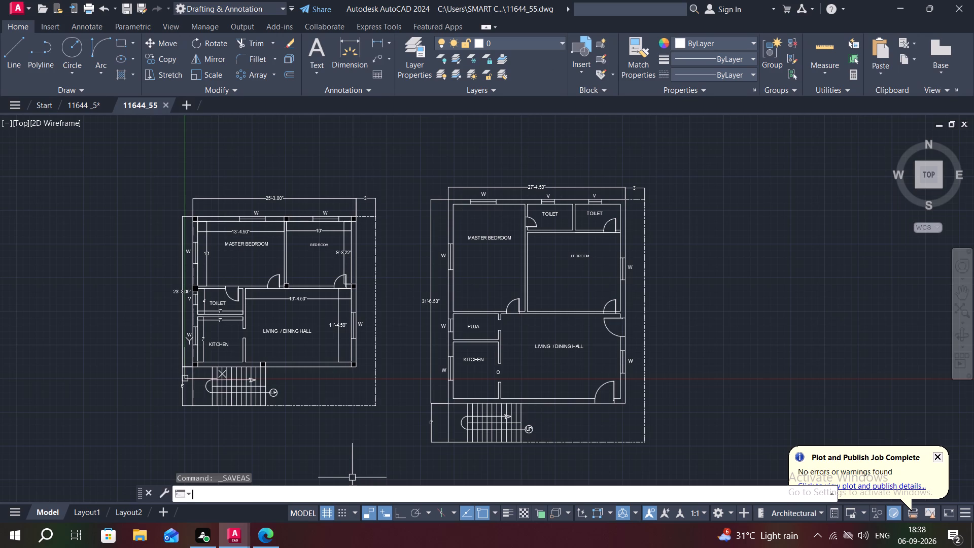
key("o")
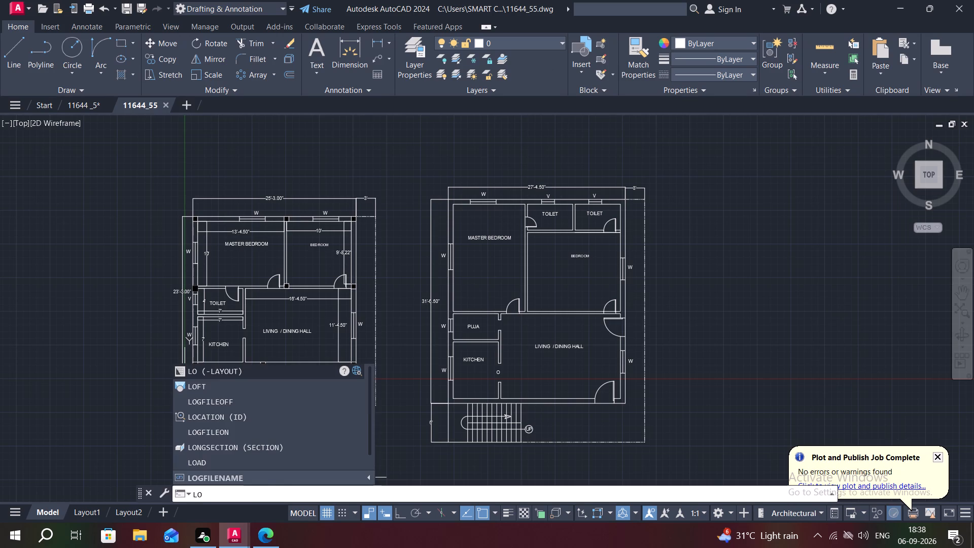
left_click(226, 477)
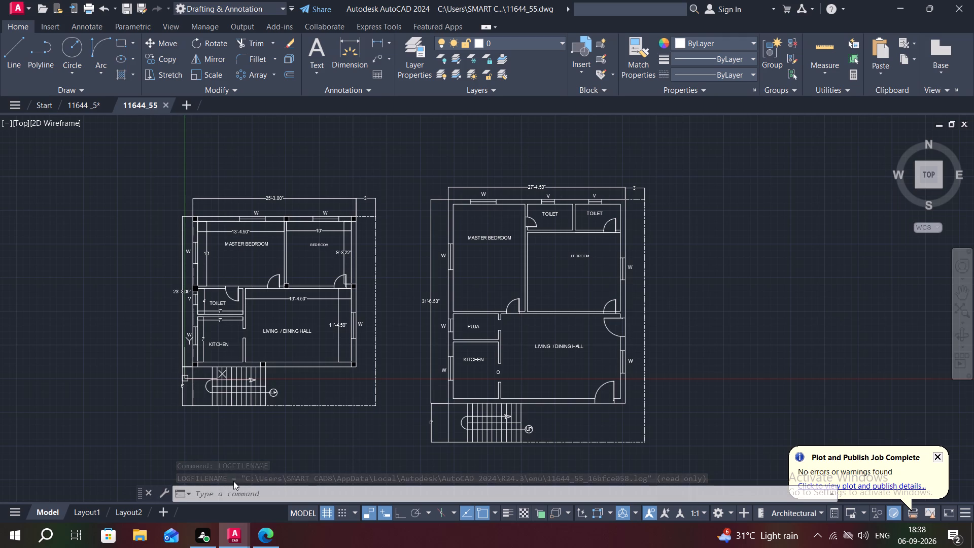
Set up a plot with DWG To PDF.pc3, a window area enclosing both floor plans, and portrait orientation.
key("ctrl+p")
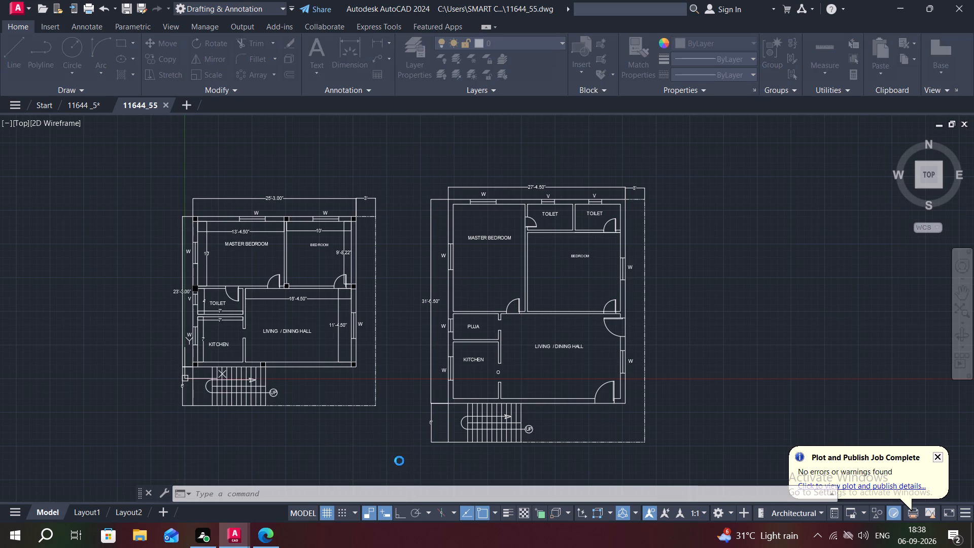
left_click(415, 180)
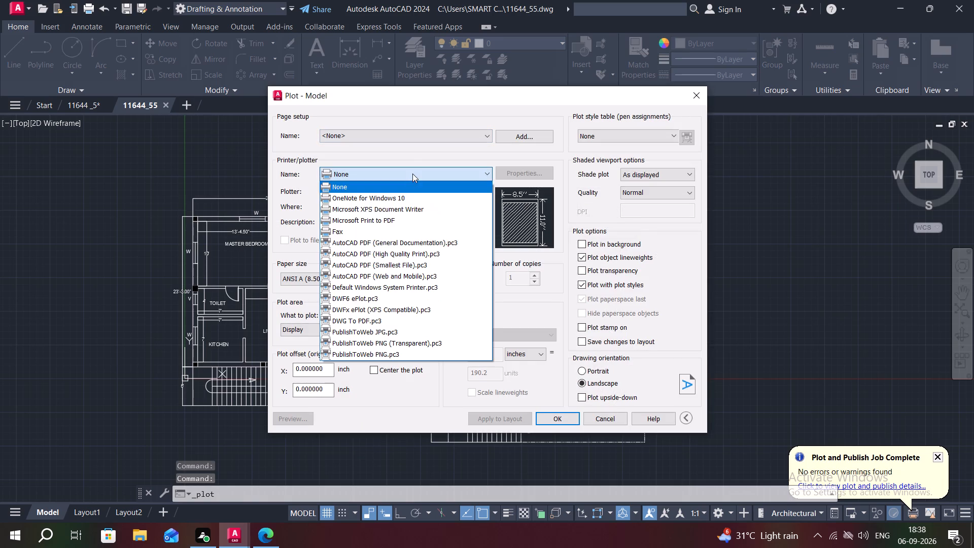
left_click(375, 319)
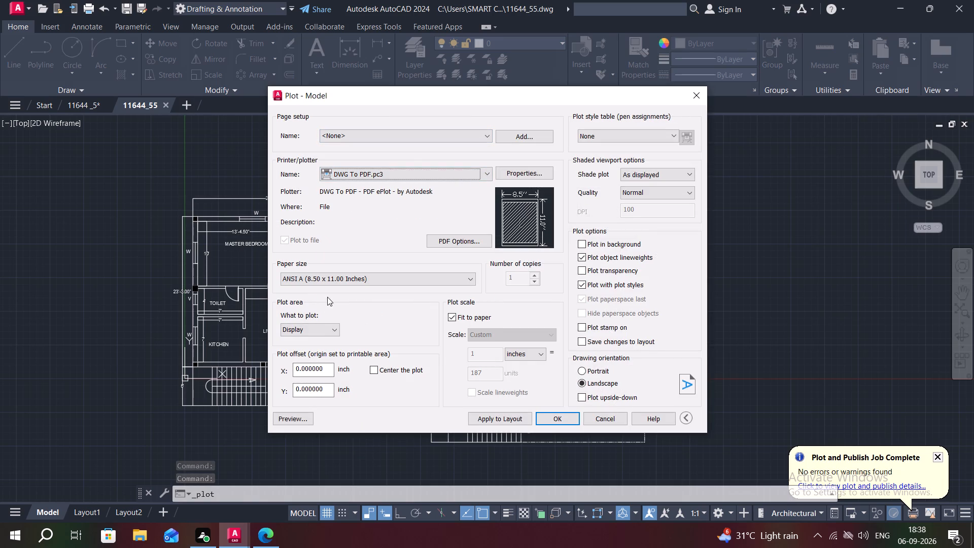
left_click(310, 328)
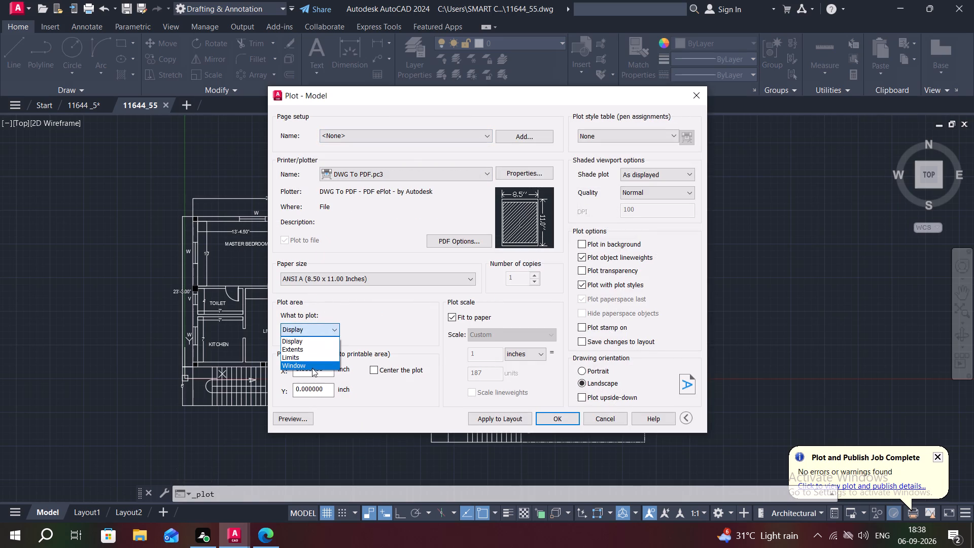
left_click(308, 365)
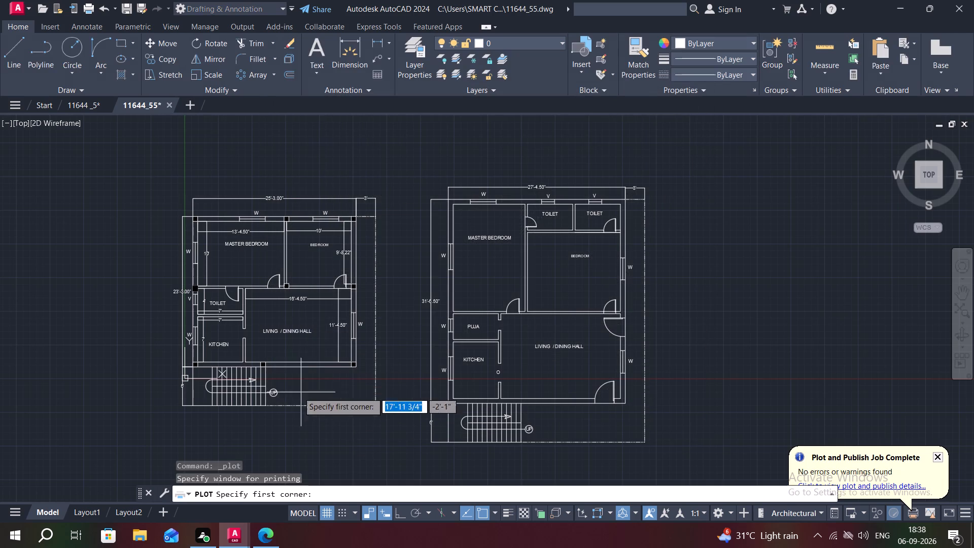
left_click(131, 135)
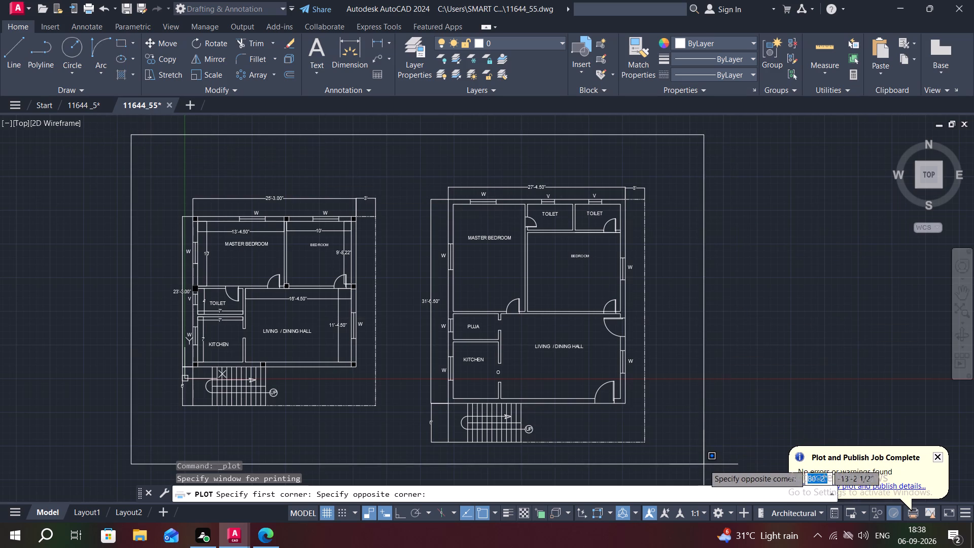
left_click(705, 466)
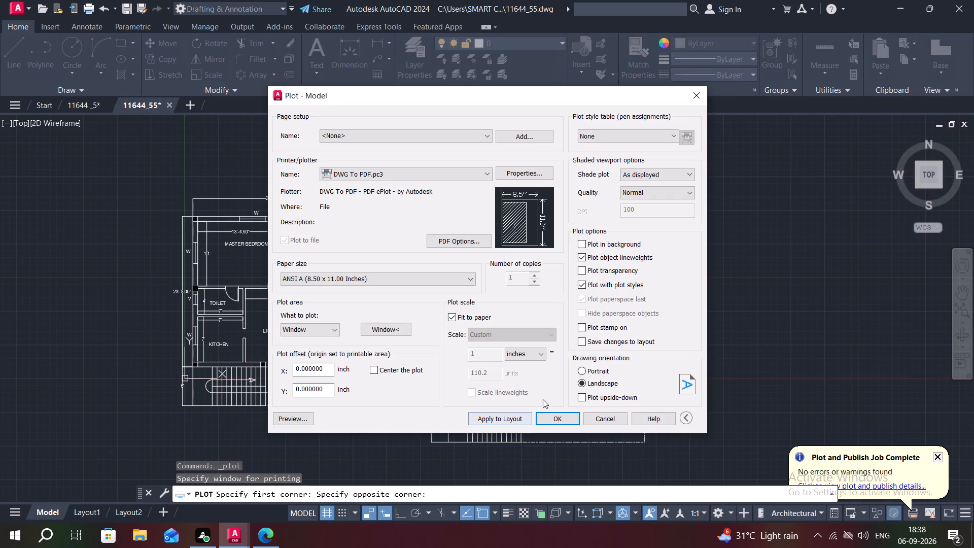
left_click(582, 369)
Plot the two floor plans to a PDF named 11644_55 on the Desktop.
left_click(556, 419)
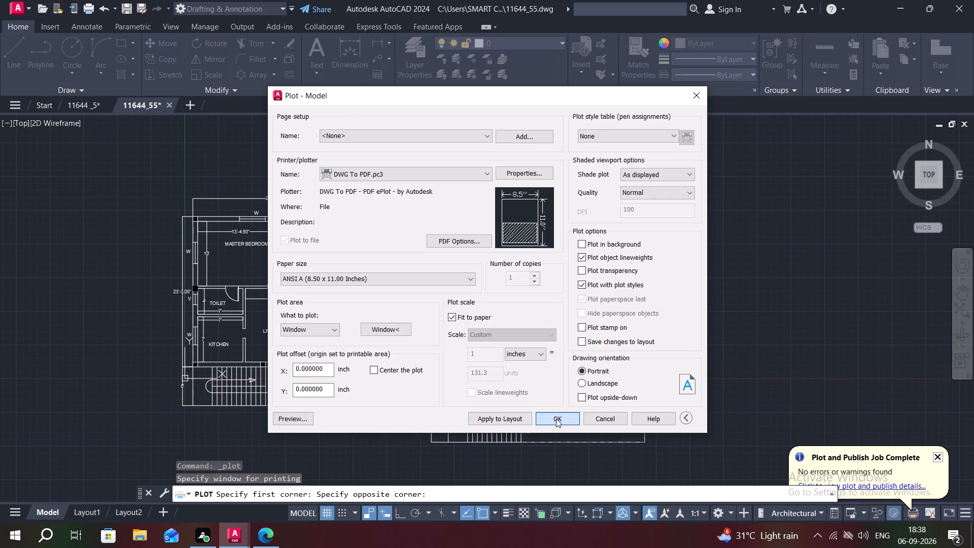
left_click(491, 382)
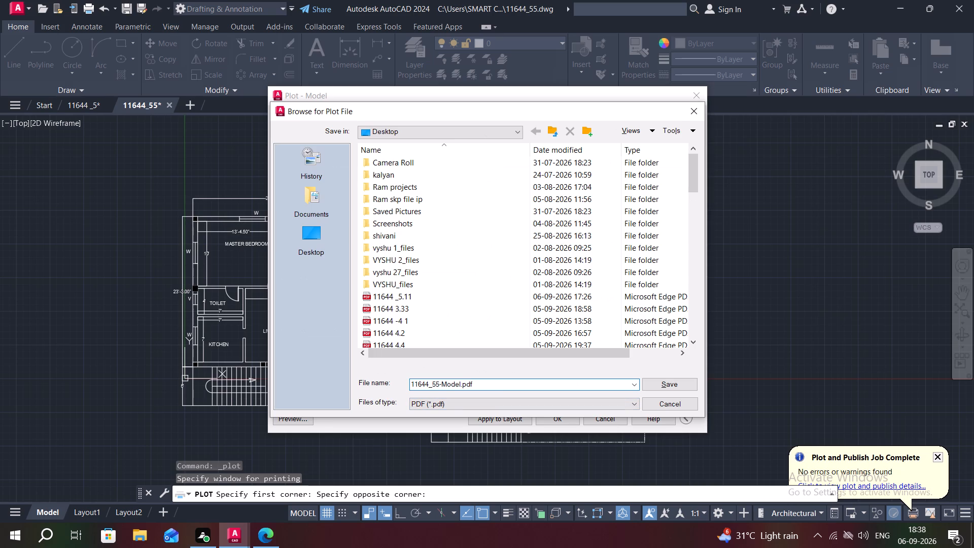
key("BackSpace")
key("BackSpace")
key("BackSpace")
key("BackSpace")
key("BackSpace")
key("BackSpace")
key("BackSpace")
key("BackSpace")
key("BackSpace")
key("BackSpace")
key("BackSpace")
key("BackSpace")
key("BackSpace")
key("BackSpace")
key("BackSpace")
key("BackSpace")
key("BackSpace")
key("BackSpace")
key("BackSpace")
key("BackSpace")
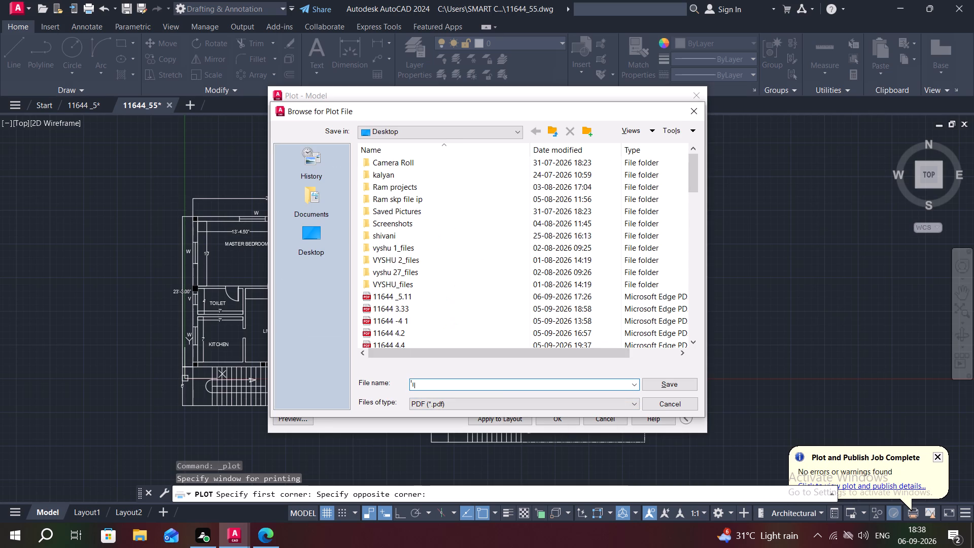
type("11")
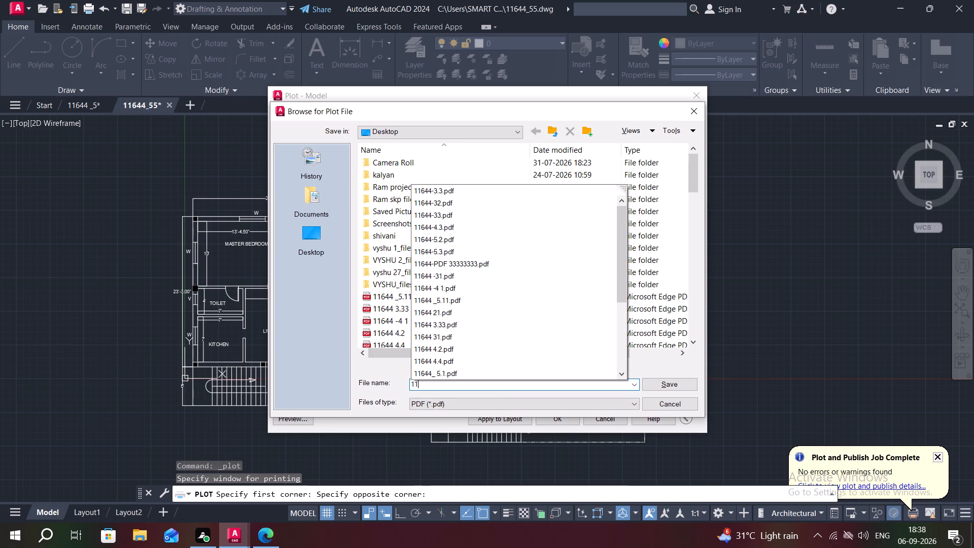
type("644")
key("shift+underscore")
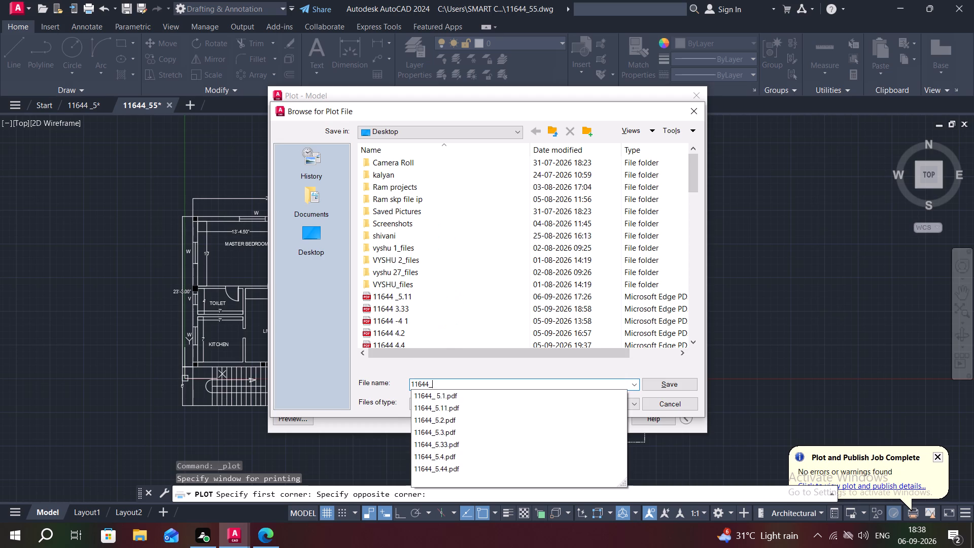
type("55")
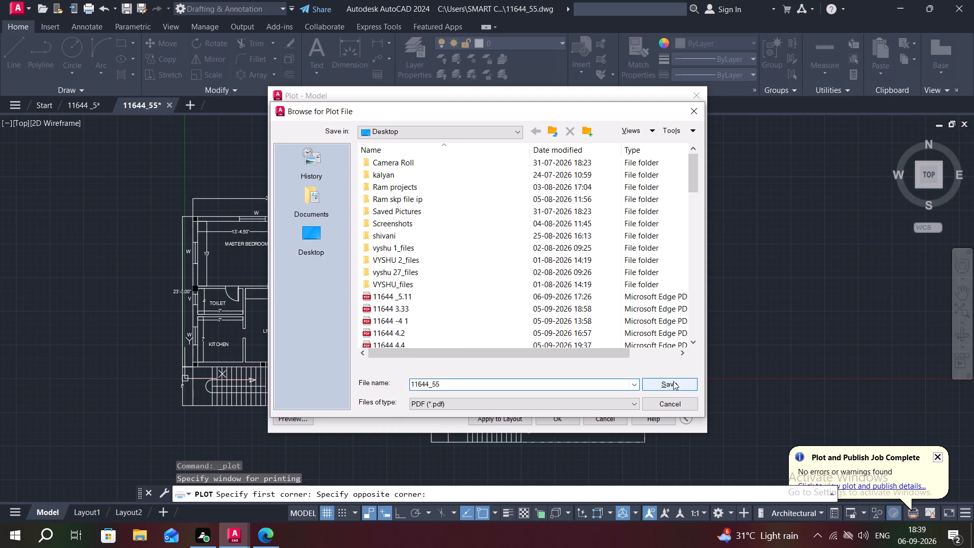
left_click(672, 381)
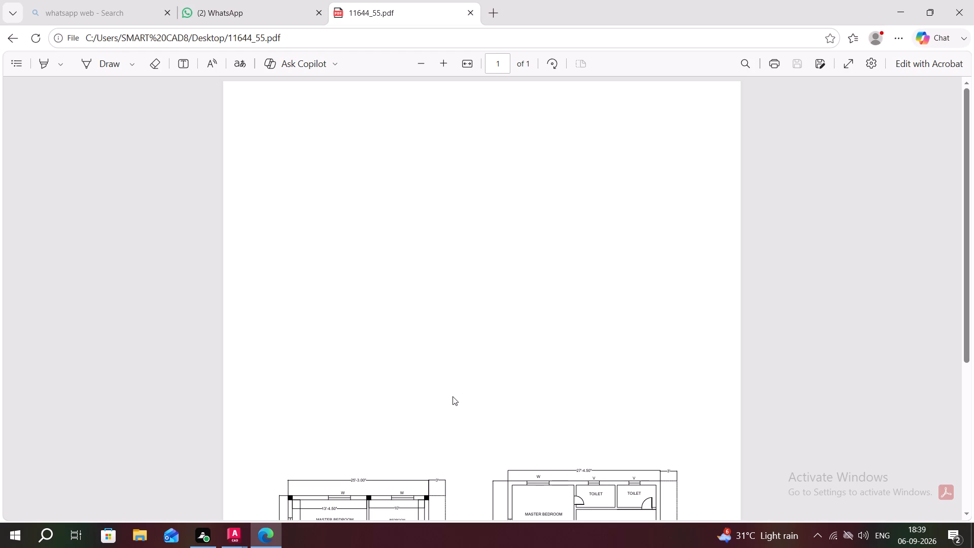
Save a copy of the plotted floor plan PDF on the Desktop under the name "11644 _5.6".
scroll(520, 297, "down", 4)
scroll(520, 297, "up", 1)
scroll(520, 297, "down", 3)
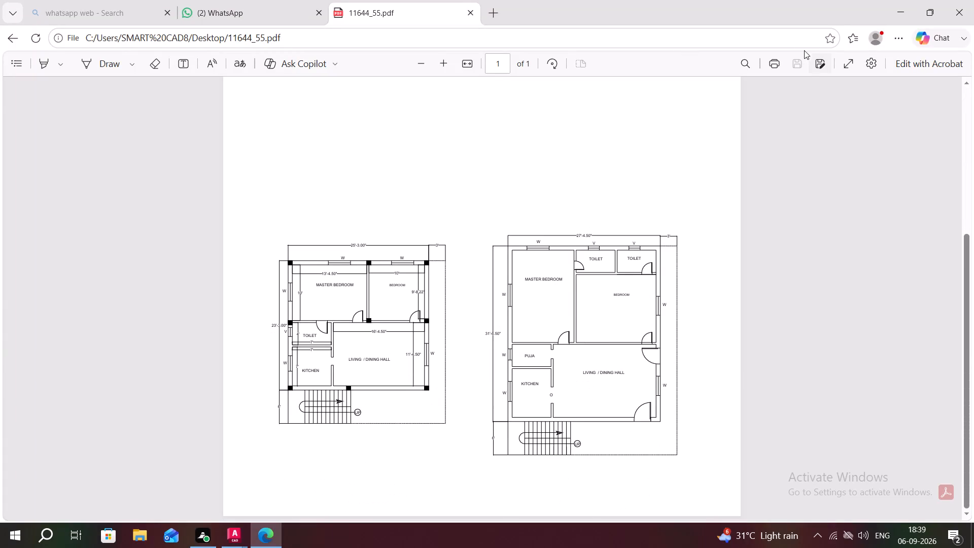
left_click(819, 61)
left_click(852, 502)
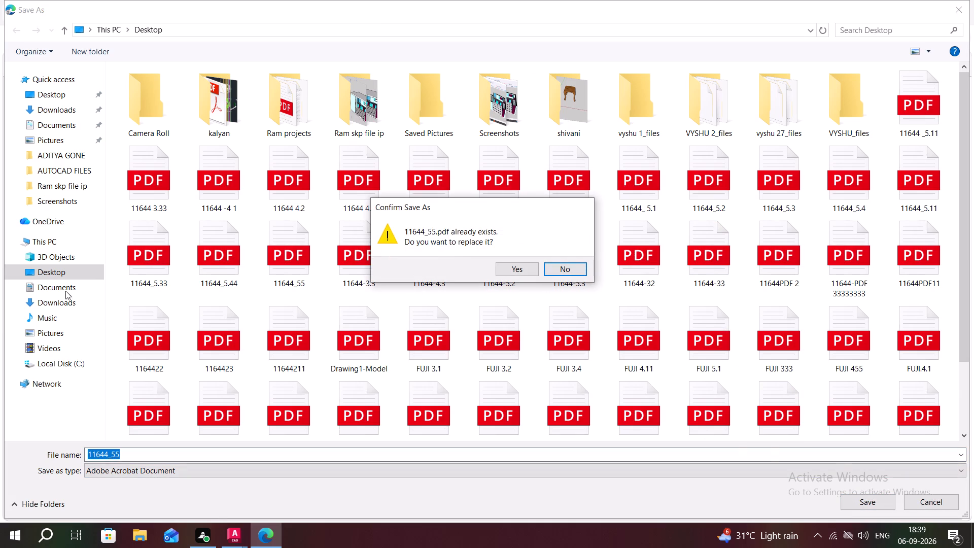
left_click(136, 451)
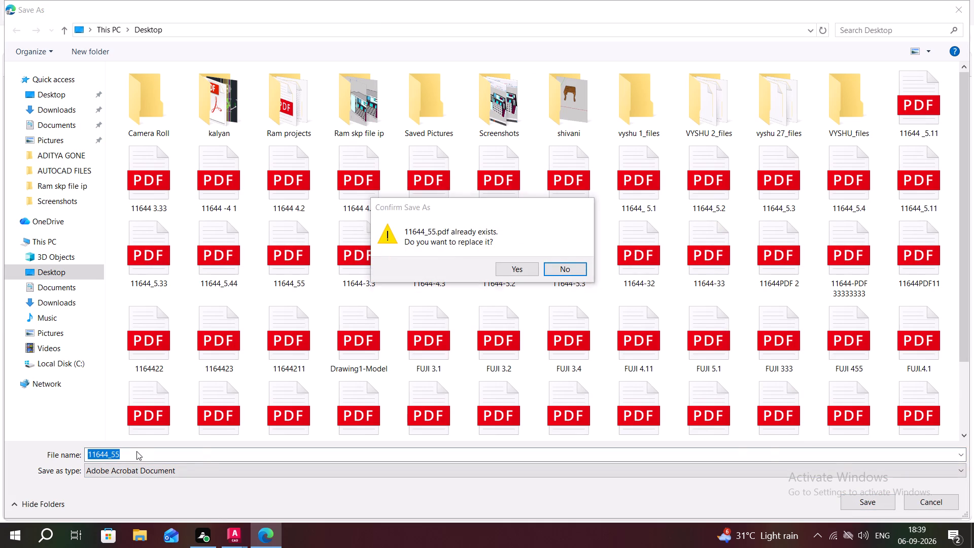
left_click(133, 453)
left_click(555, 268)
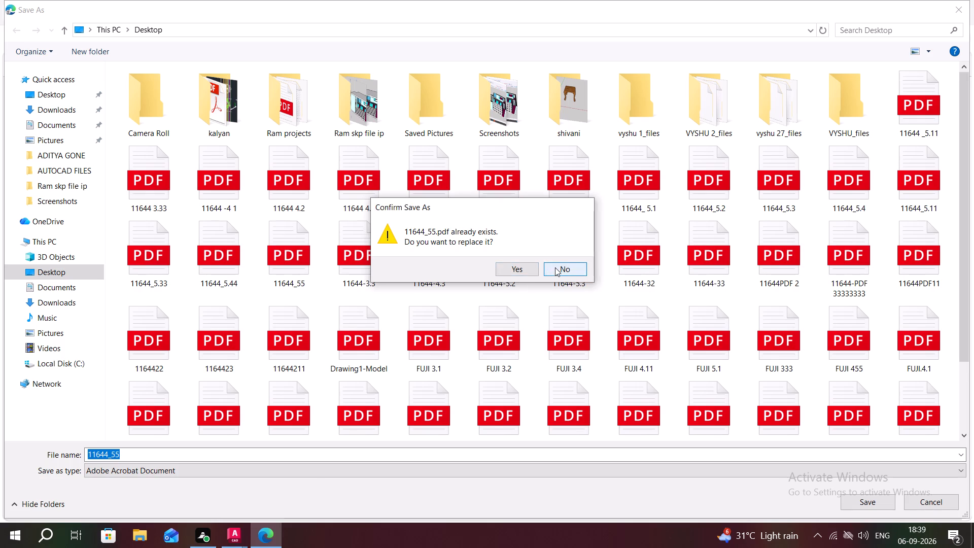
left_click(181, 454)
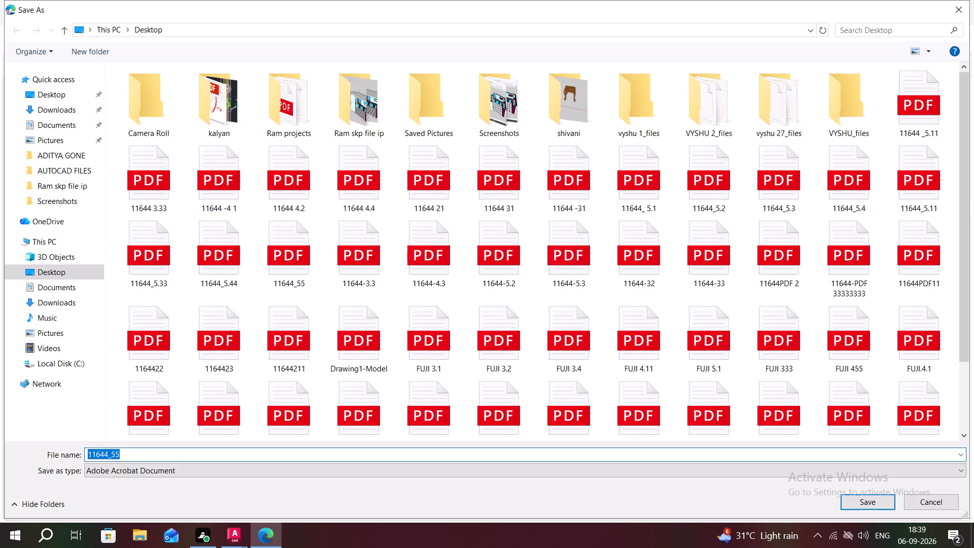
key("BackSpace")
type("11")
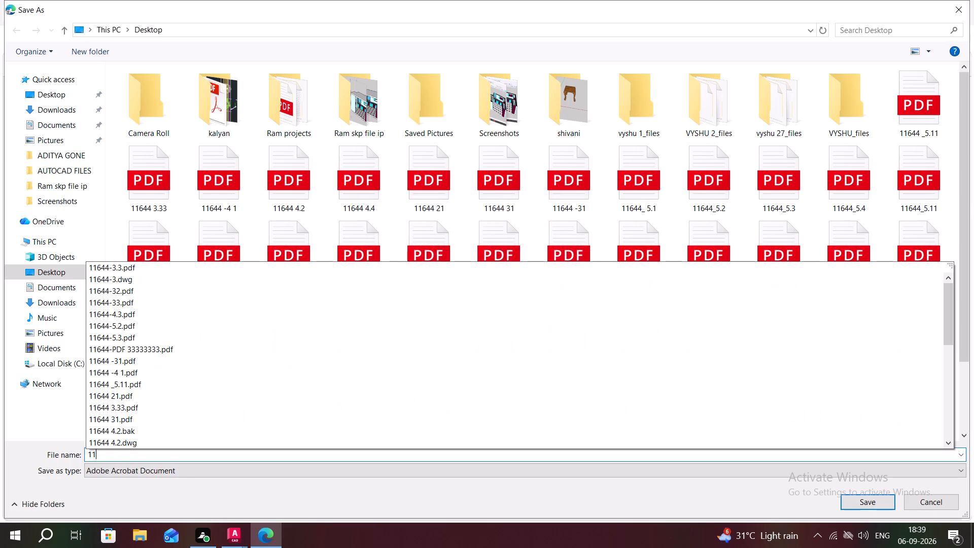
type("644")
key("space")
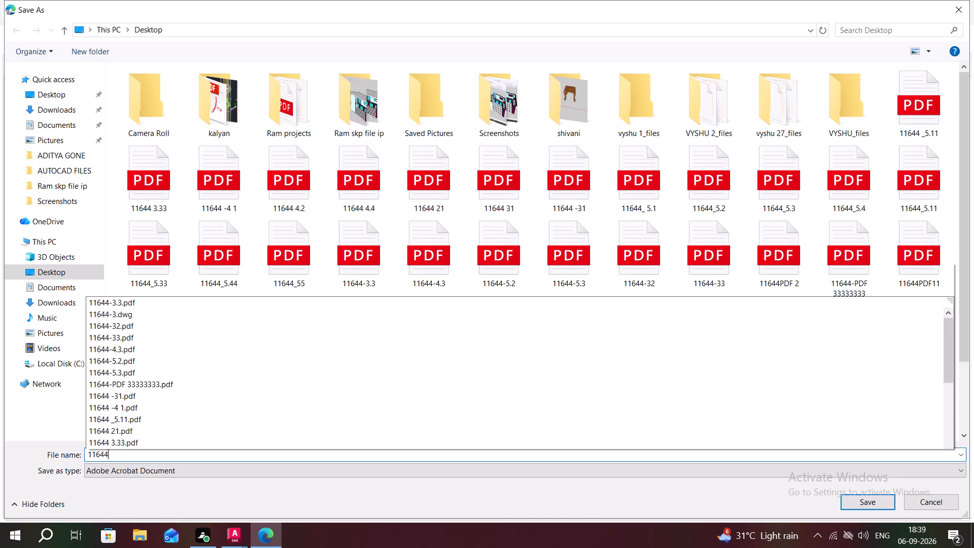
key("shift+underscore")
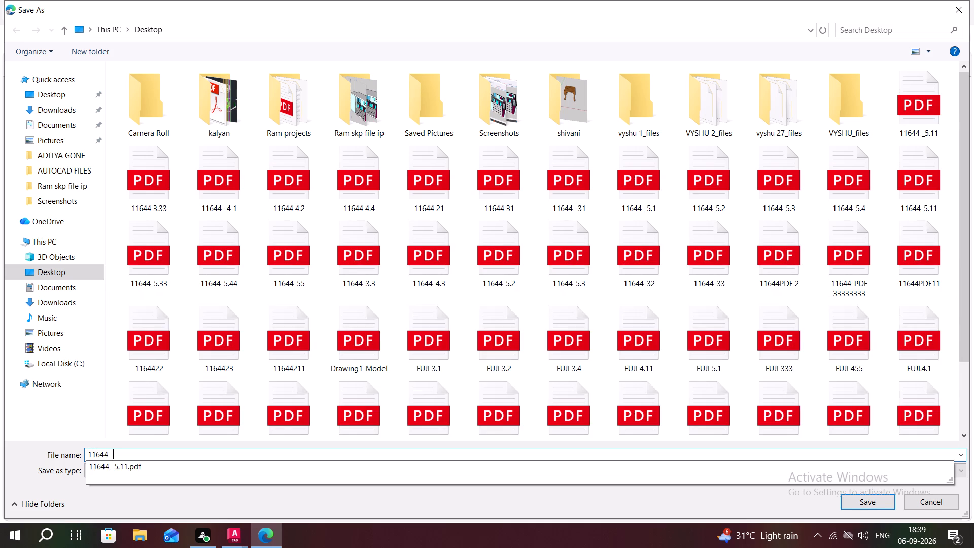
key("5")
type(".6")
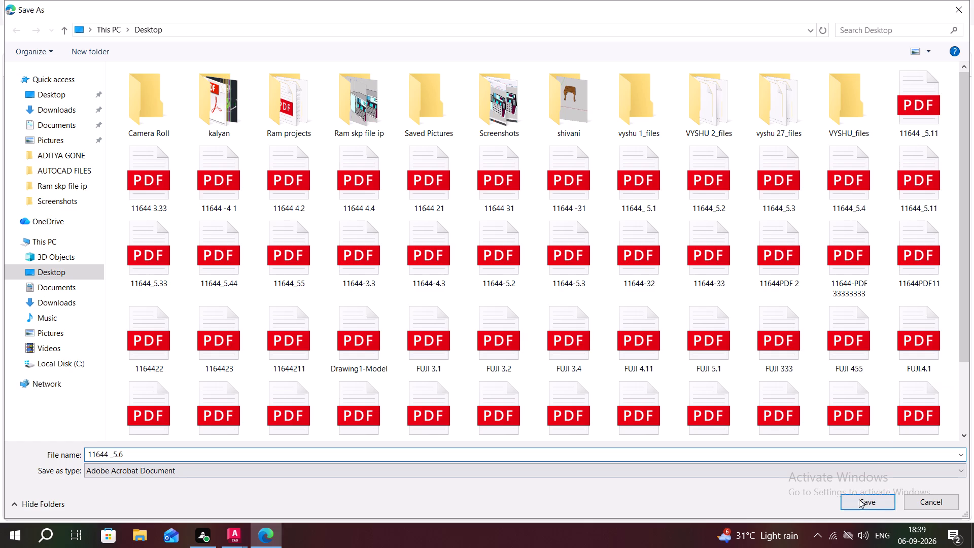
left_click(863, 501)
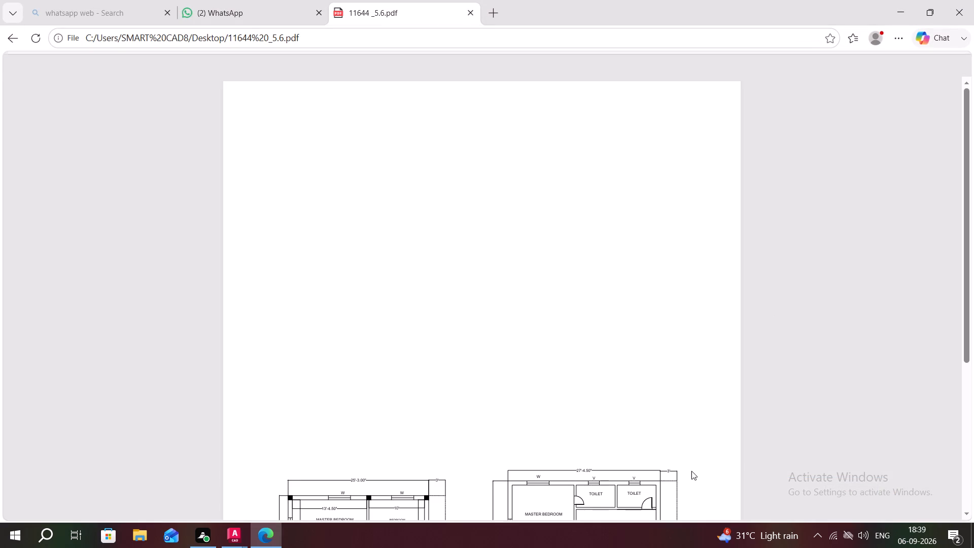
Look over both floor plans in the saved PDF copy to check their layout, dimensions and labels.
scroll(687, 458, "down", 2)
scroll(676, 452, "up", 1)
scroll(675, 451, "down", 1)
scroll(672, 449, "up", 1)
scroll(667, 443, "down", 1)
scroll(667, 443, "up", 1)
scroll(667, 443, "down", 3)
scroll(588, 425, "down", 2)
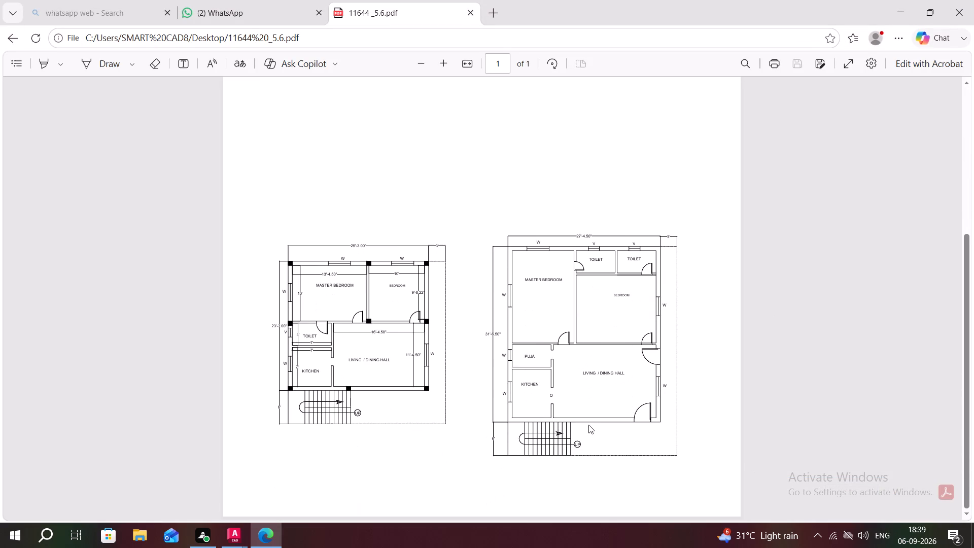
scroll(588, 425, "down", 6)
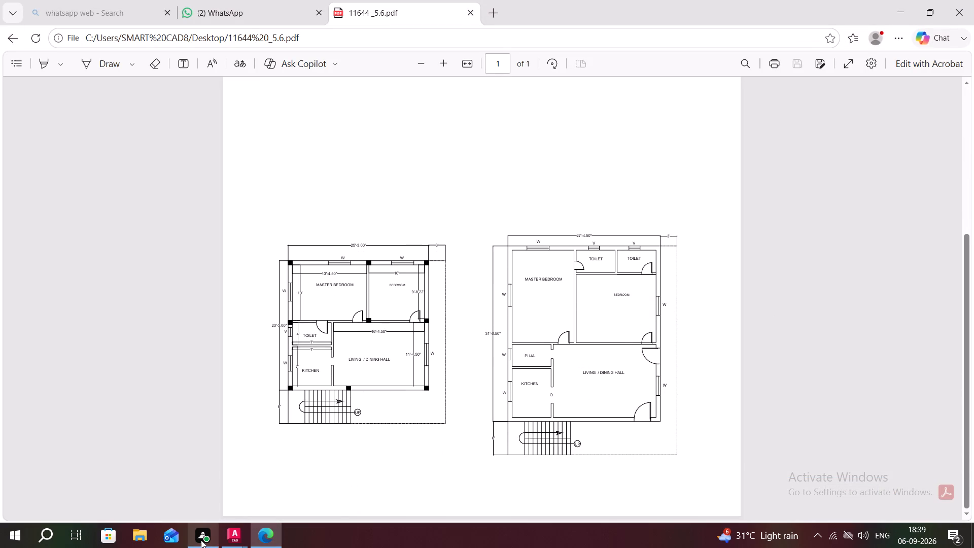
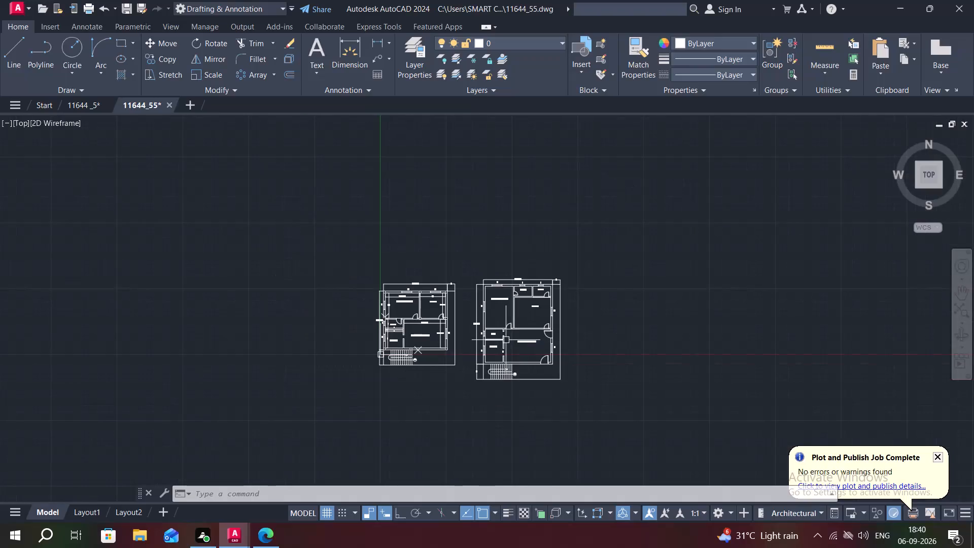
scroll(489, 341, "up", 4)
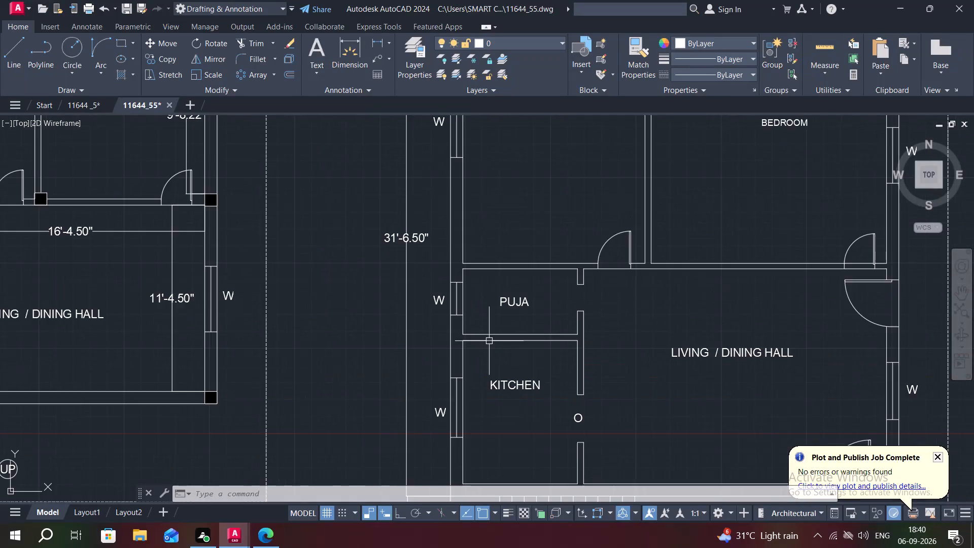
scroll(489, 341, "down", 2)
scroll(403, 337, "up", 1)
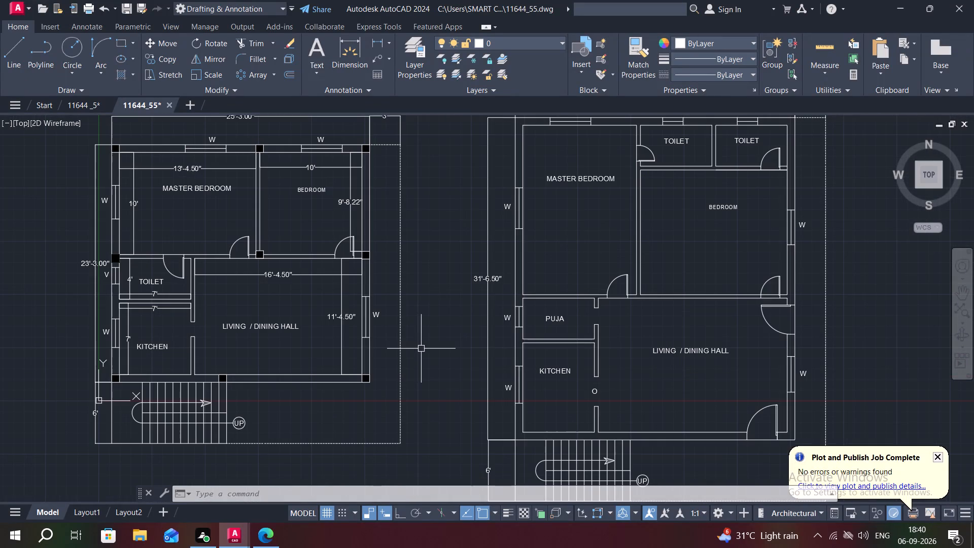